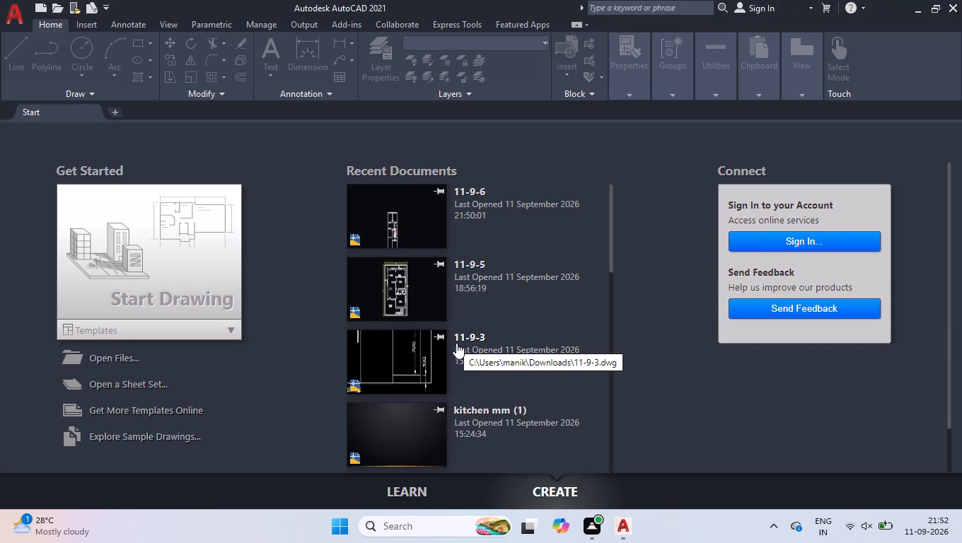
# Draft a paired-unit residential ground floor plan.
# Start a new drawing and turn off the background grid display.
pyautogui.click(130, 254)
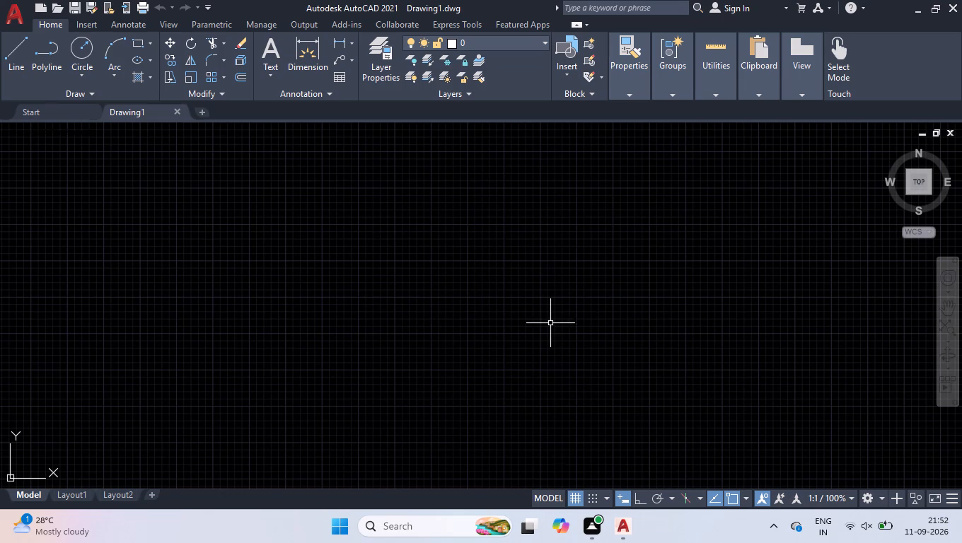
pyautogui.click(574, 501)
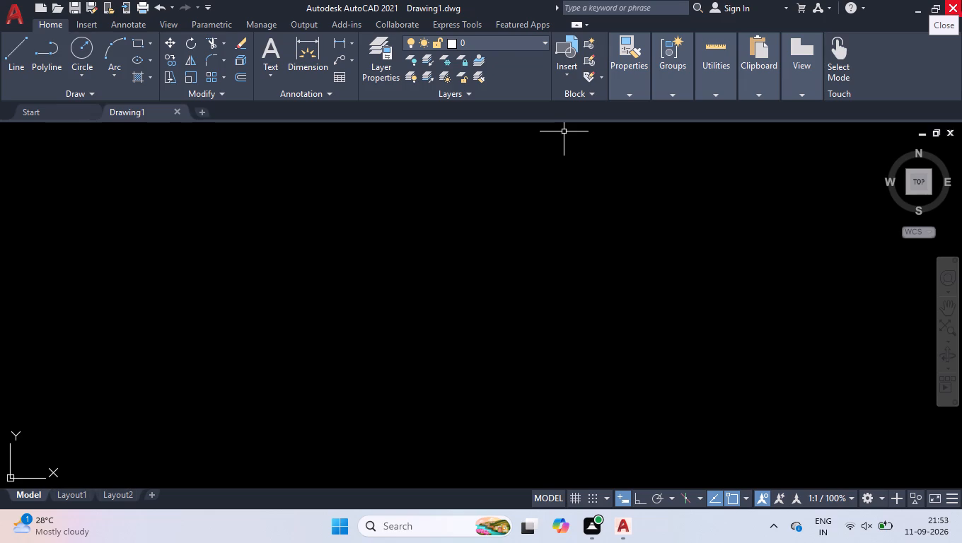
# Set the drawing units to Engineering length with 0'-0.00" precision and an insertion scale of Inches.
pyautogui.write('un')
pyautogui.press('Return')
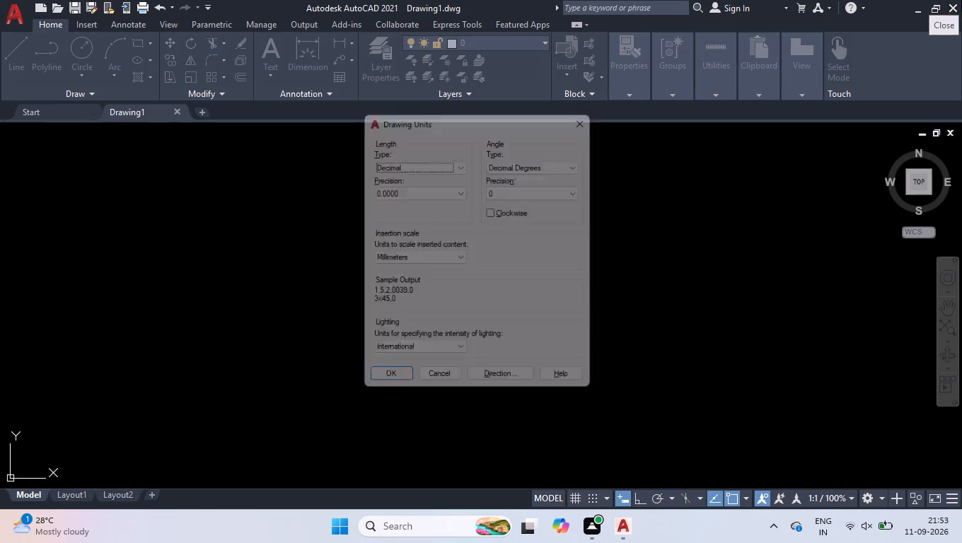
pyautogui.click(398, 161)
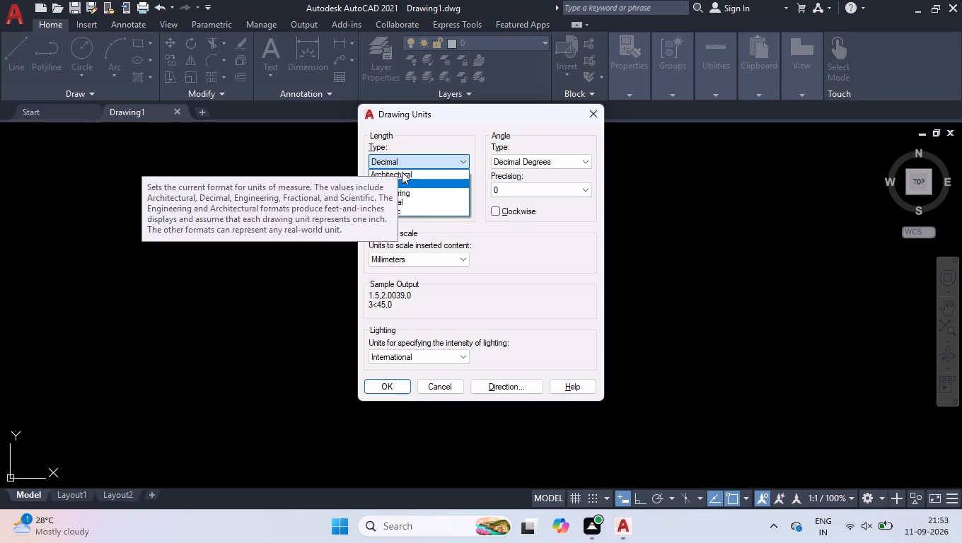
pyautogui.click(395, 192)
pyautogui.click(395, 186)
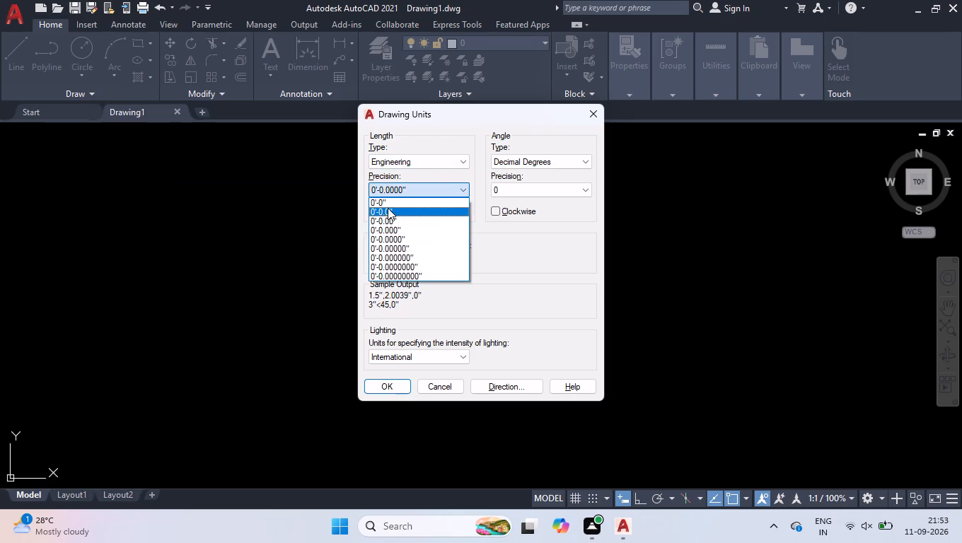
pyautogui.click(388, 219)
pyautogui.click(391, 259)
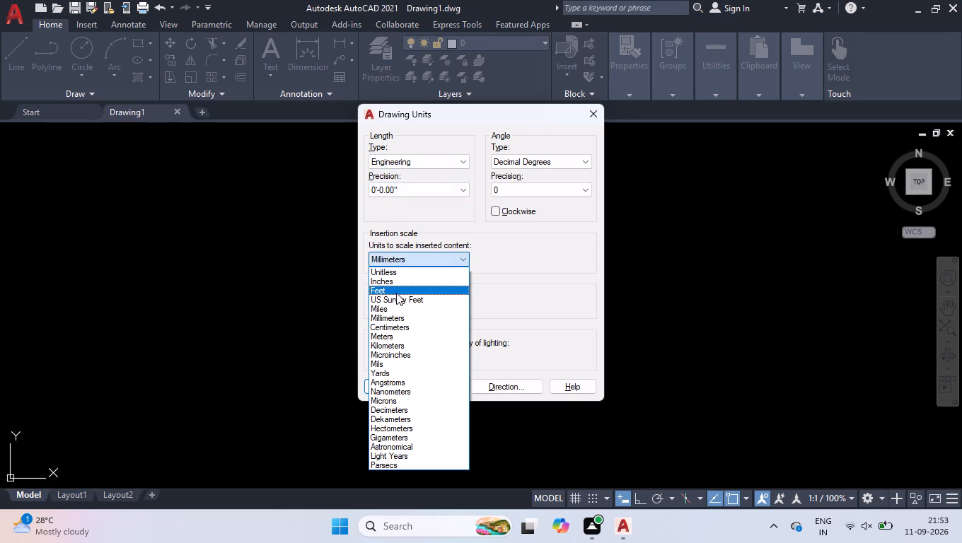
pyautogui.click(398, 281)
pyautogui.click(384, 387)
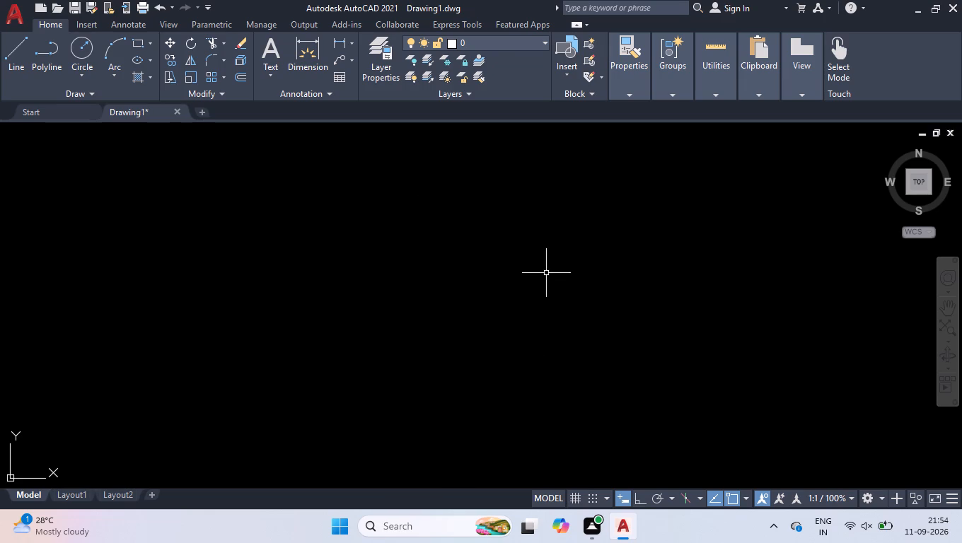
# Turn on Ortho mode to restrict drawing to horizontal and vertical directions.
pyautogui.click(641, 502)
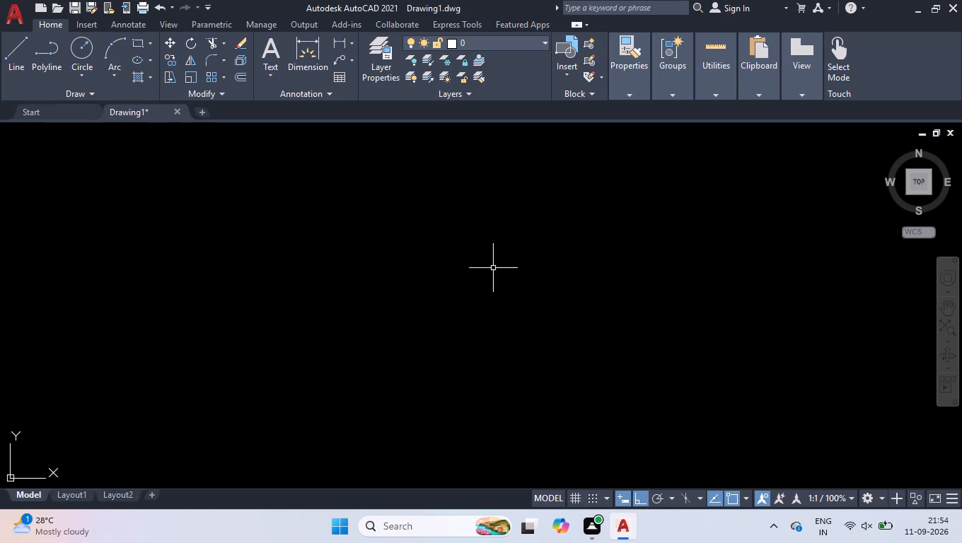
# Review the length type, precision and insertion scale in the drawing units settings.
pyautogui.write('un')
pyautogui.press('Return')
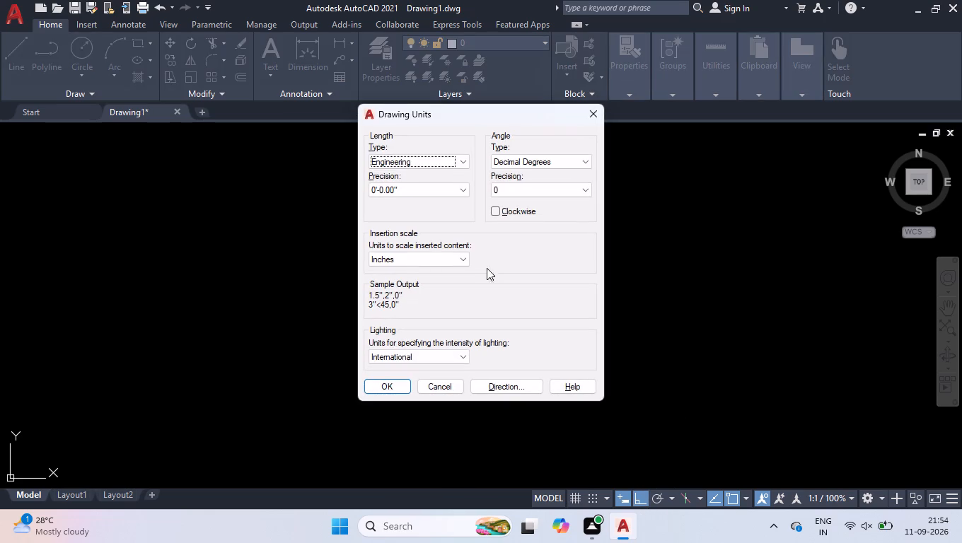
pyautogui.click(381, 385)
# Modify the ISO-25 dimension style to use Oblique for the first and second arrowheads.
pyautogui.press('d')
pyautogui.press('Return')
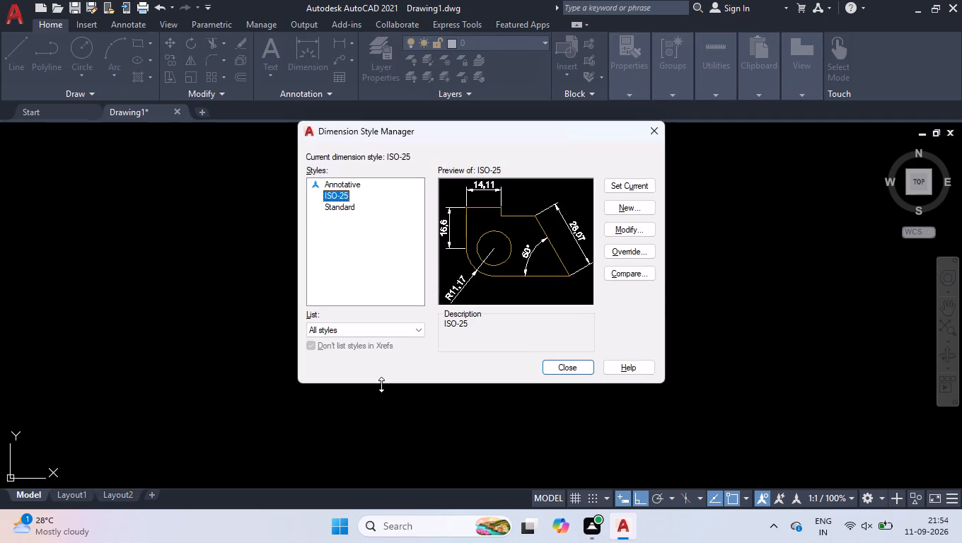
pyautogui.click(625, 226)
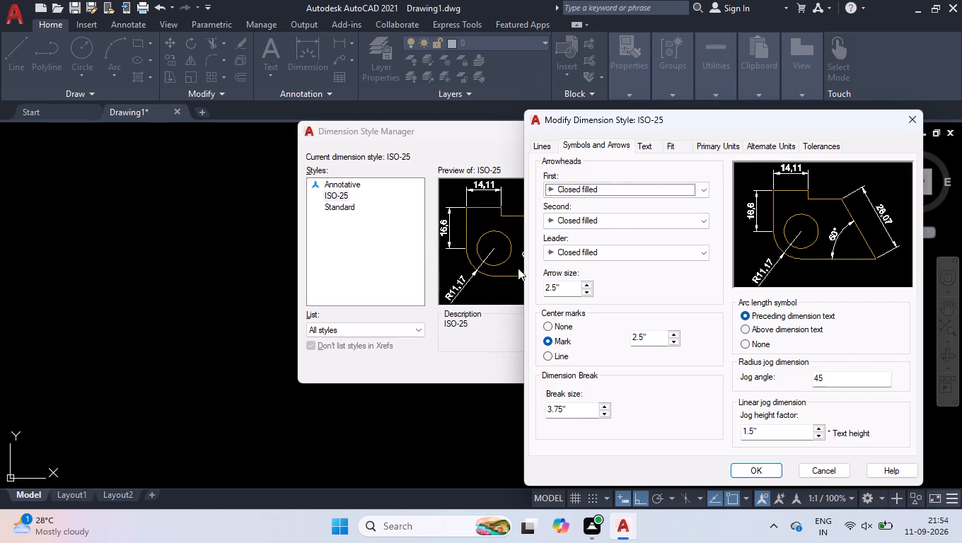
pyautogui.click(597, 188)
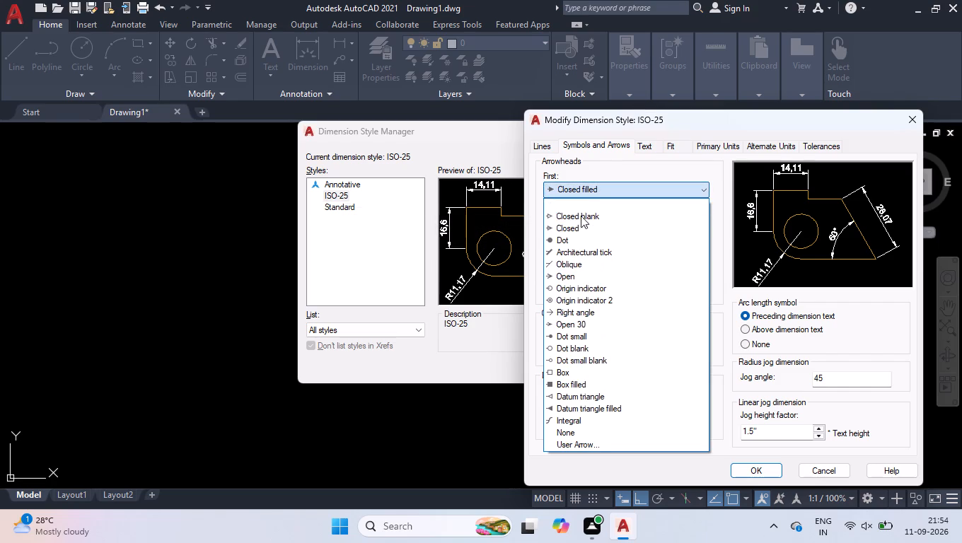
pyautogui.click(570, 264)
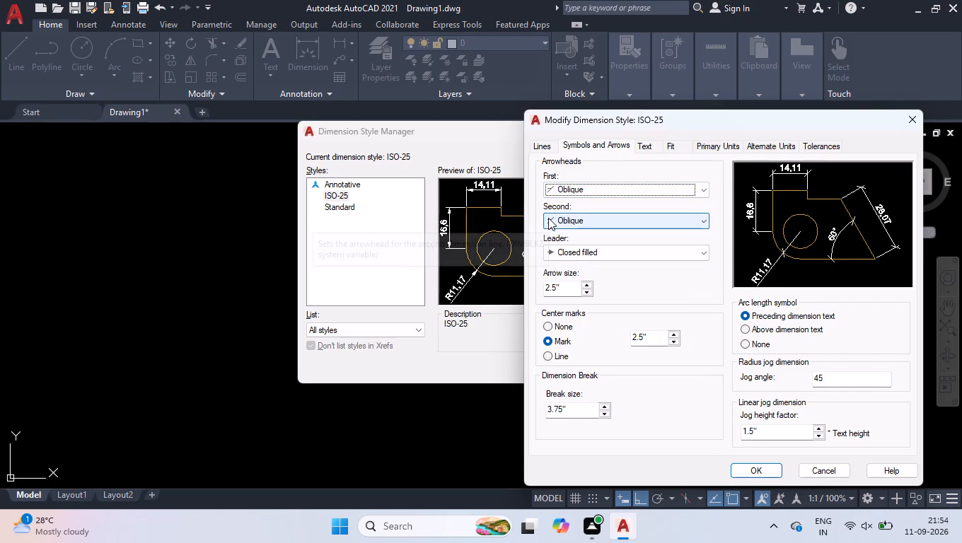
pyautogui.click(548, 217)
pyautogui.click(548, 217)
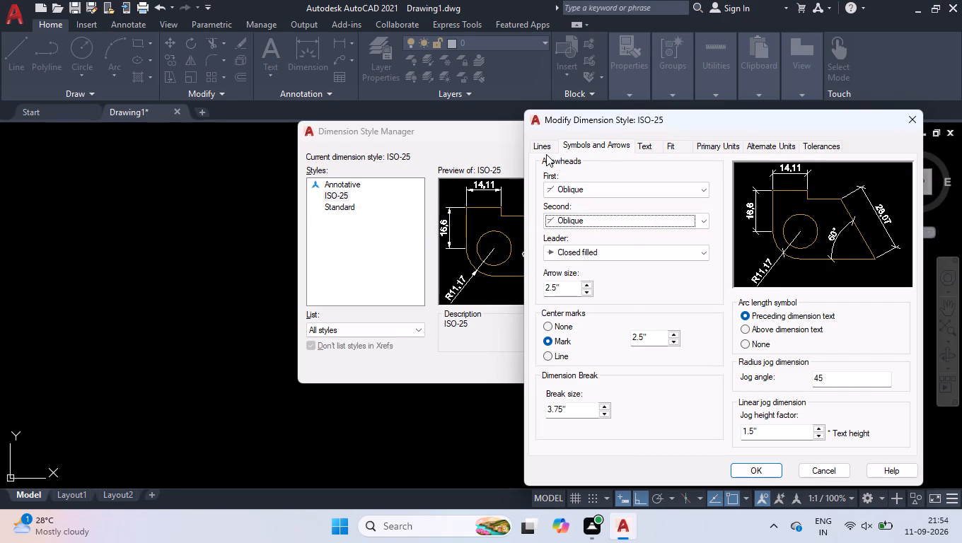
# Set the extension lines to extend 1" beyond dimension lines with a 1" origin offset, and enable fixed length extension lines.
pyautogui.click(546, 153)
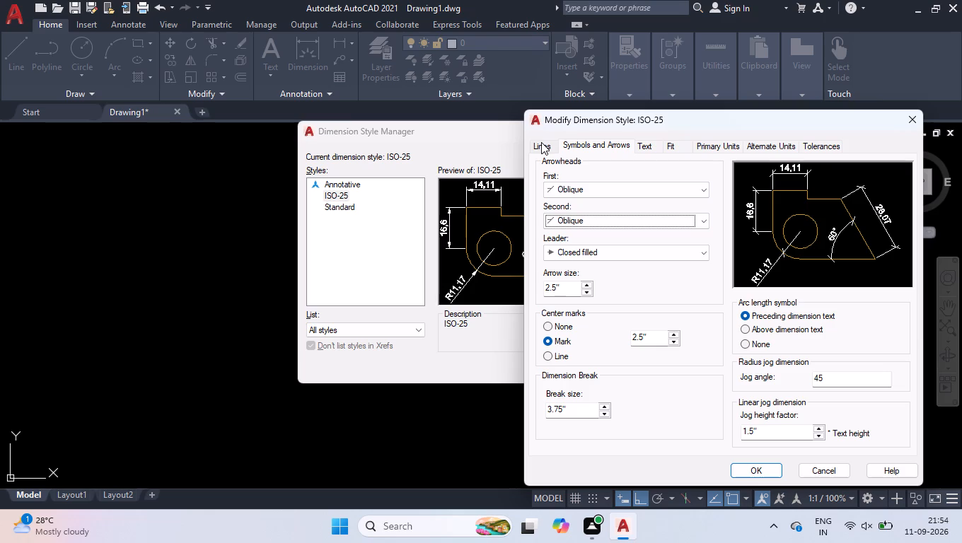
pyautogui.click(541, 142)
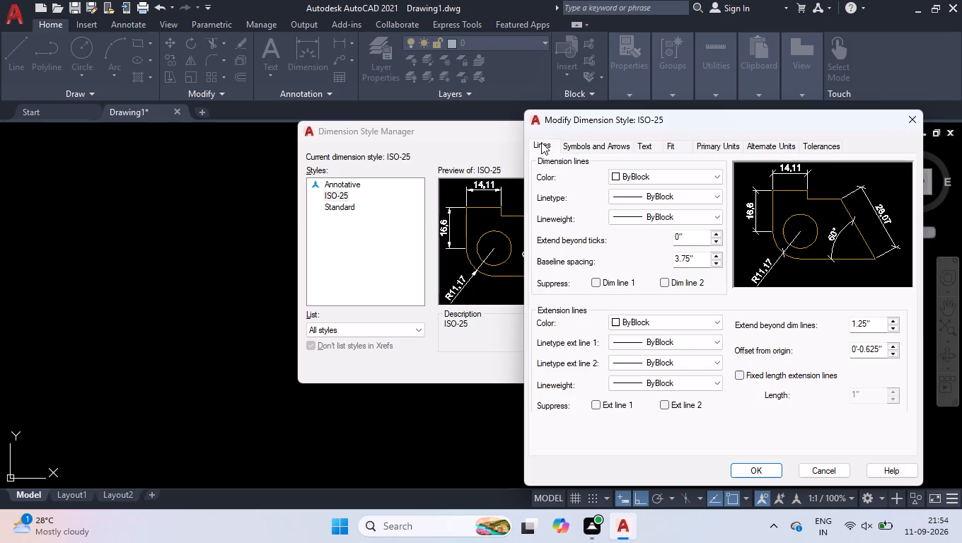
pyautogui.moveTo(883, 330); pyautogui.dragTo(790, 331)
pyautogui.press('1')
pyautogui.press('Return')
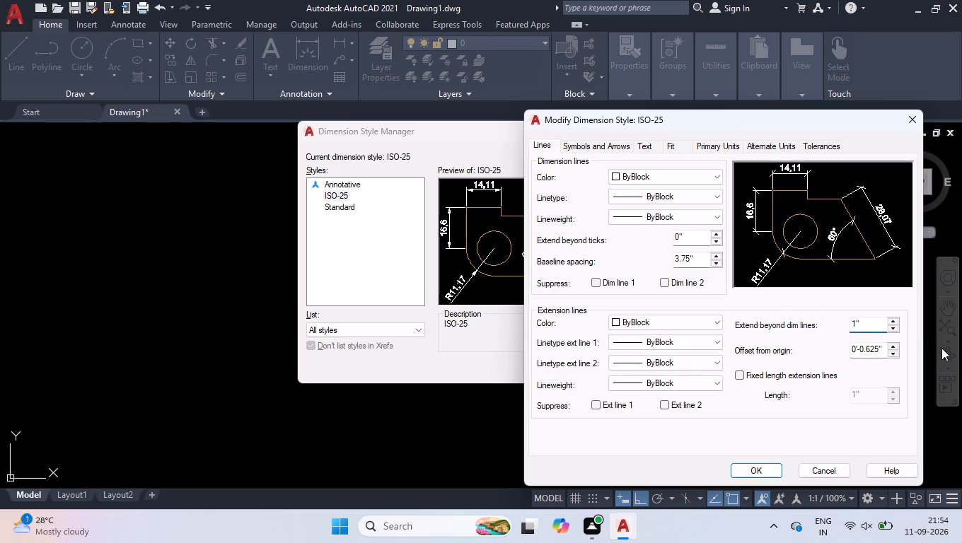
pyautogui.moveTo(885, 352); pyautogui.dragTo(697, 352)
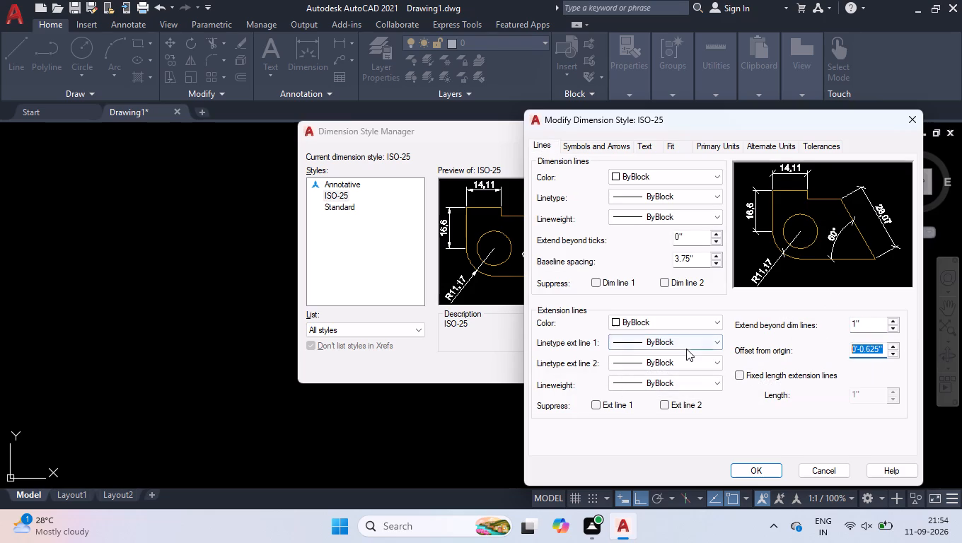
pyautogui.press('1')
pyautogui.press('Return')
pyautogui.click(743, 375)
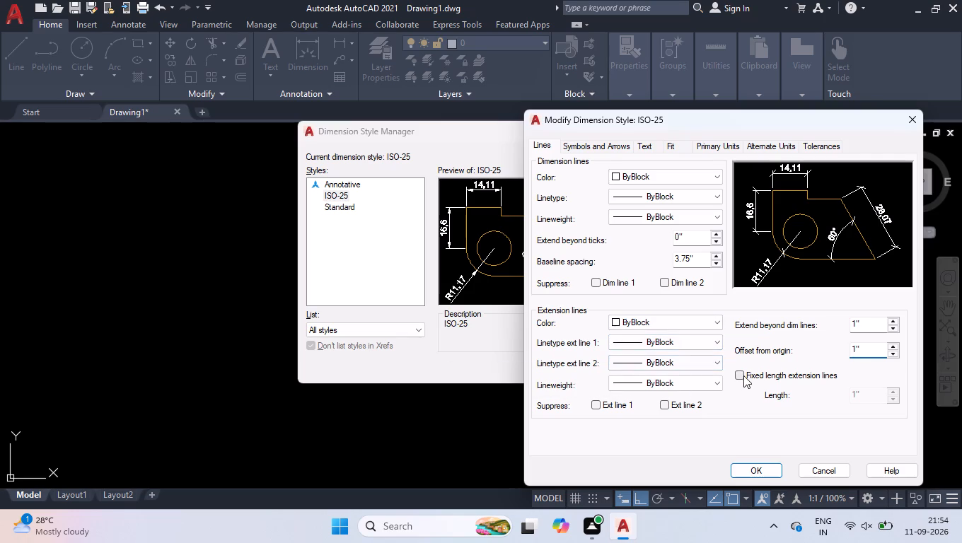
# Set the dimension text height to 9".
pyautogui.click(649, 148)
pyautogui.moveTo(697, 243); pyautogui.dragTo(592, 243)
pyautogui.press('9')
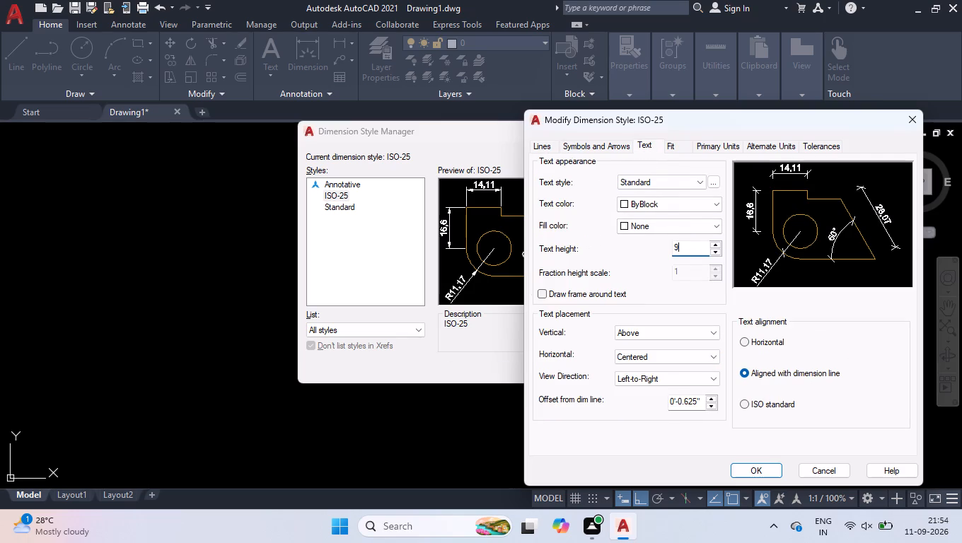
pyautogui.press('Return')
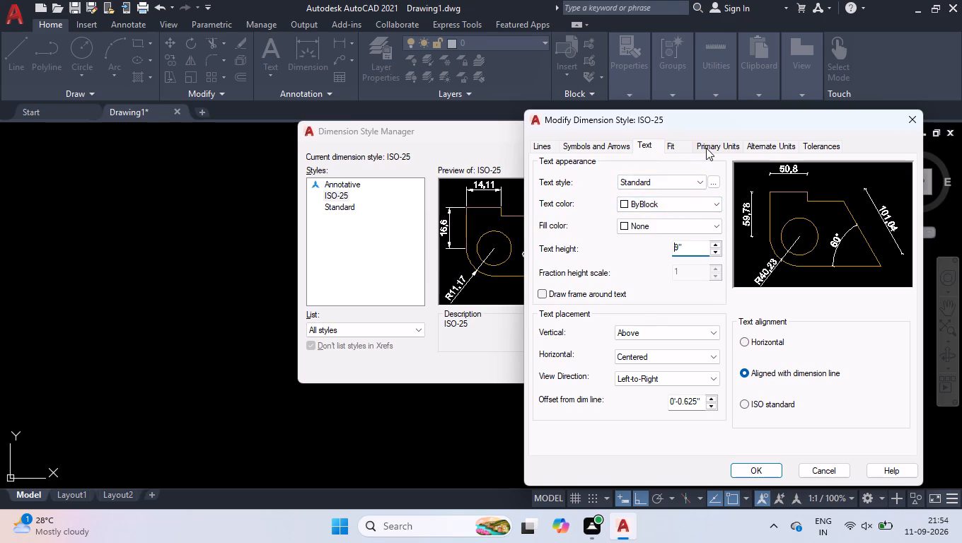
# Set the primary linear dimension units to Engineering format with 0'-0.00" precision.
pyautogui.click(706, 148)
pyautogui.click(671, 179)
pyautogui.click(674, 208)
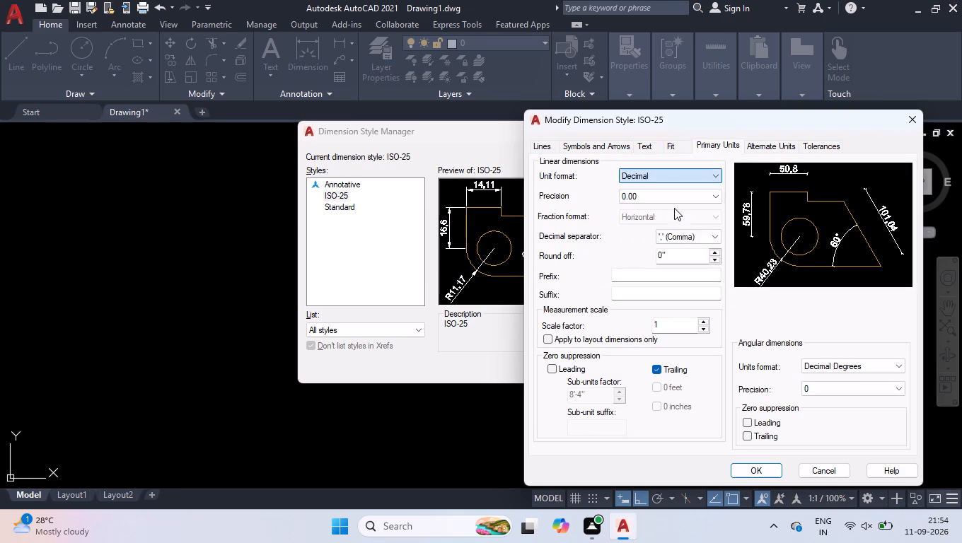
pyautogui.click(673, 197)
pyautogui.click(663, 226)
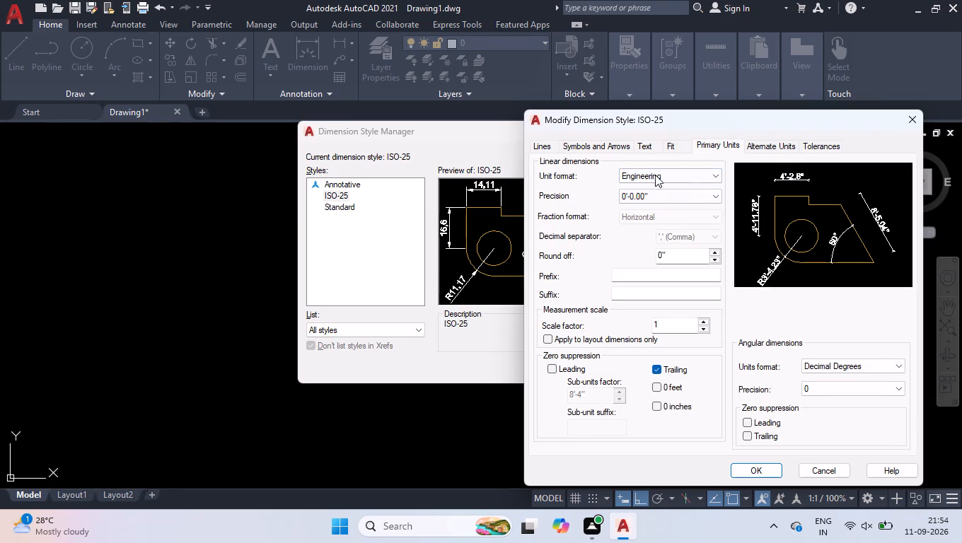
# Color the dimension text red and the dimension lines yellow, and save the ISO-25 style changes.
pyautogui.click(651, 147)
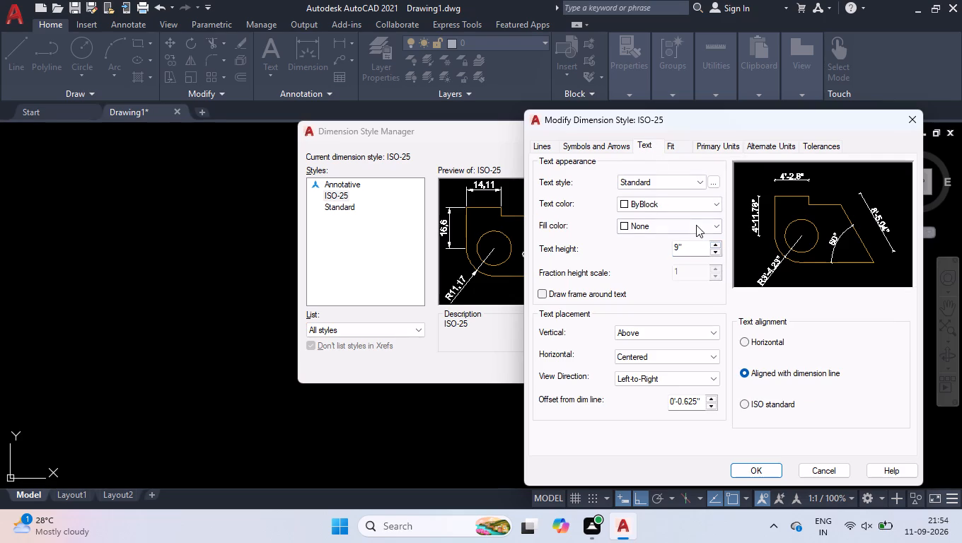
pyautogui.click(673, 204)
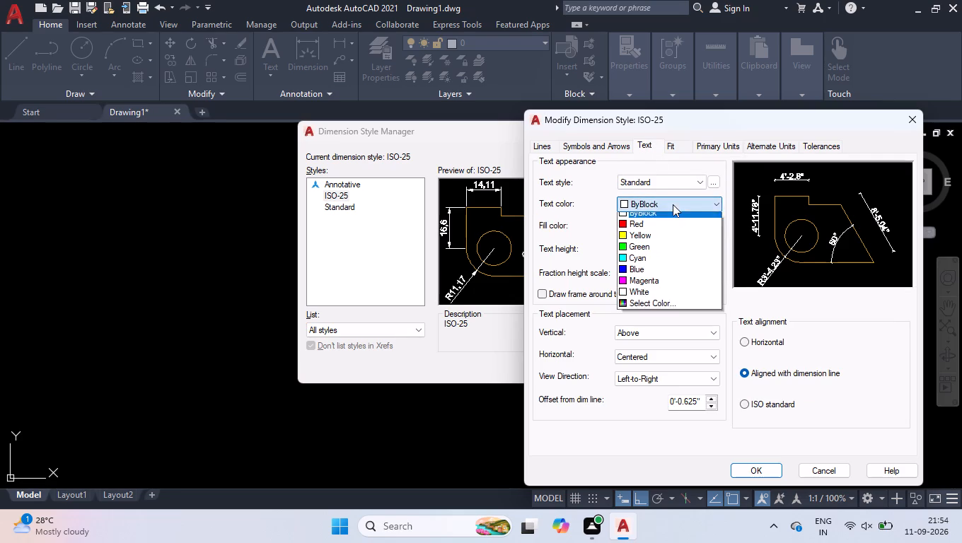
pyautogui.click(661, 242)
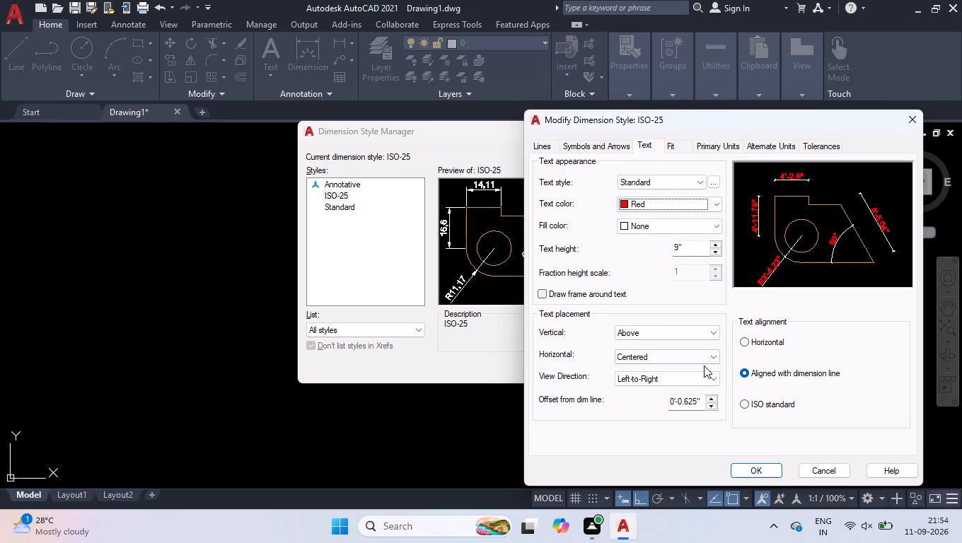
pyautogui.click(537, 144)
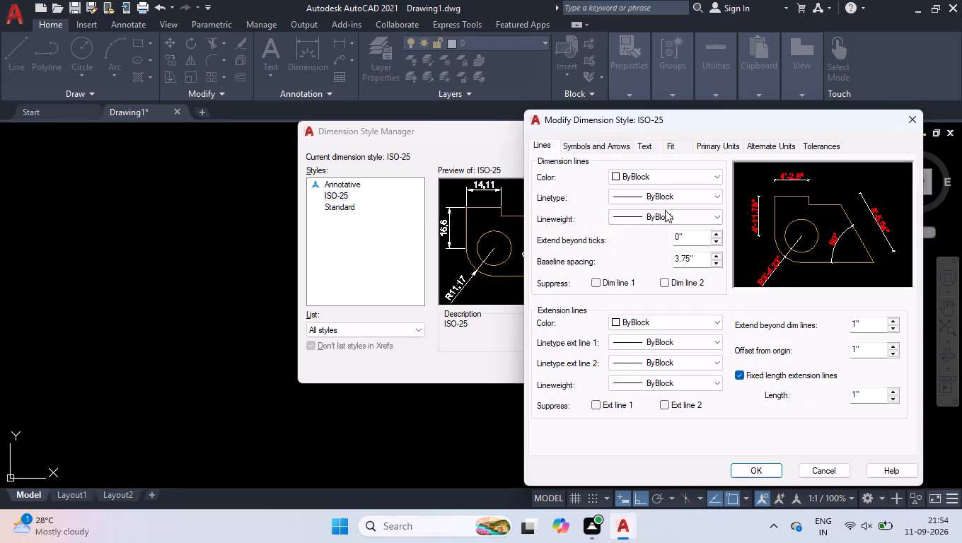
pyautogui.click(648, 178)
pyautogui.click(630, 221)
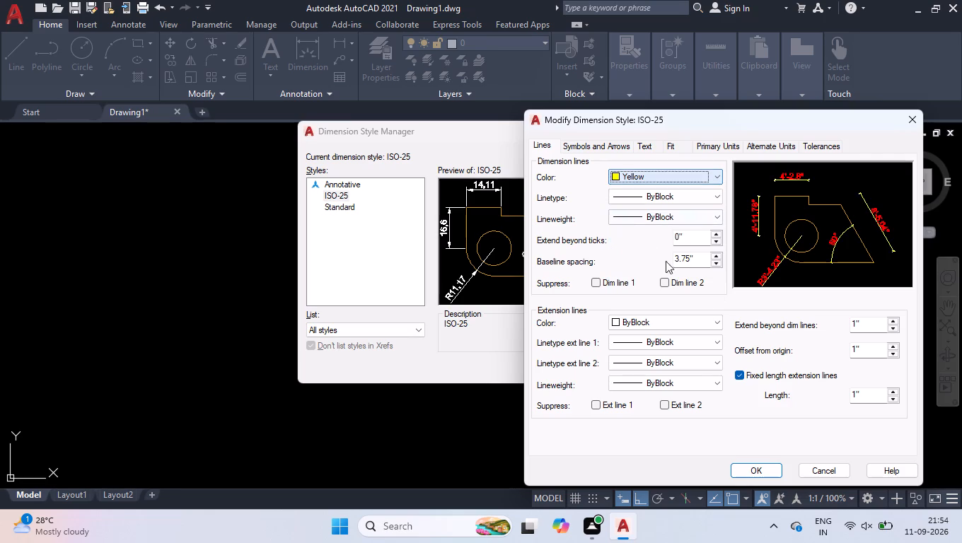
pyautogui.click(754, 471)
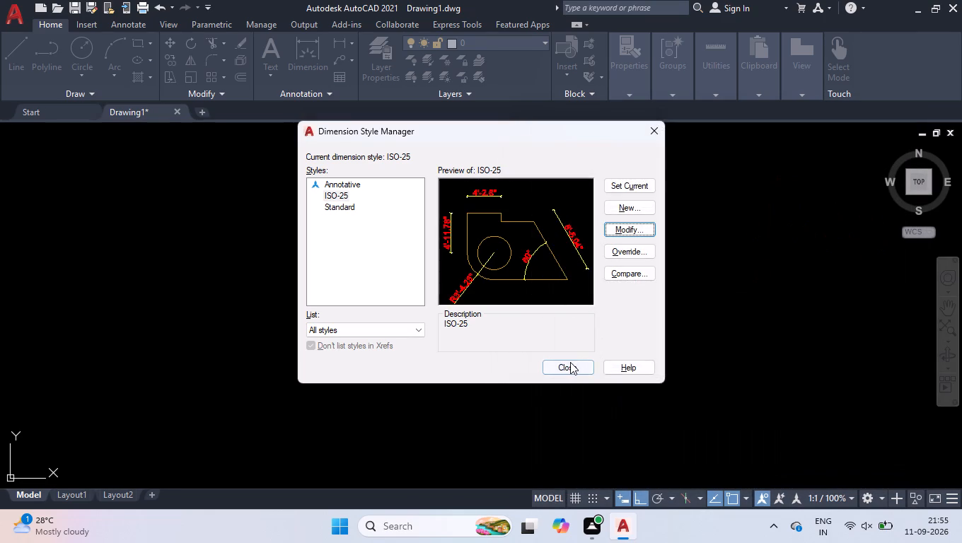
pyautogui.click(570, 362)
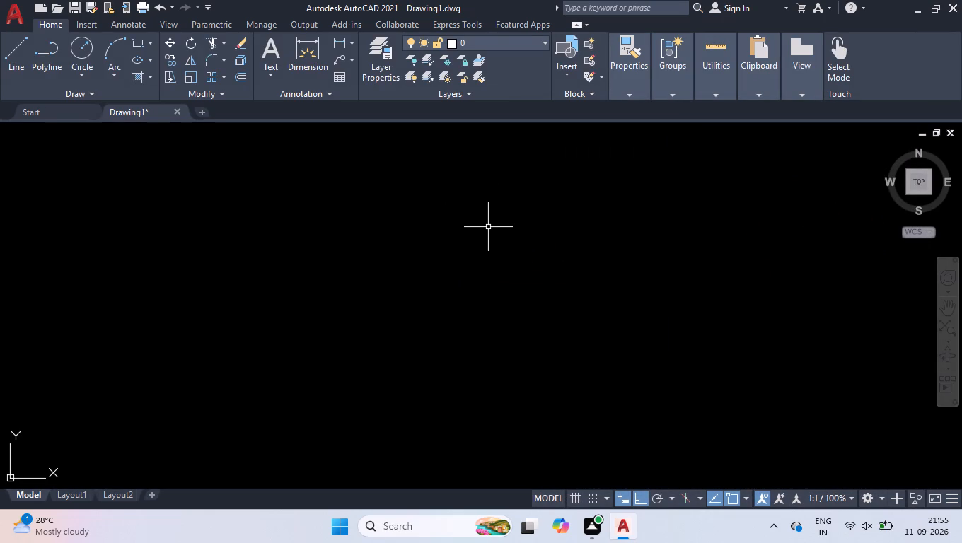
# Draw a closed rectangular outline 31' wide and 45' high with the Line tool.
pyautogui.press('l')
pyautogui.press('Return')
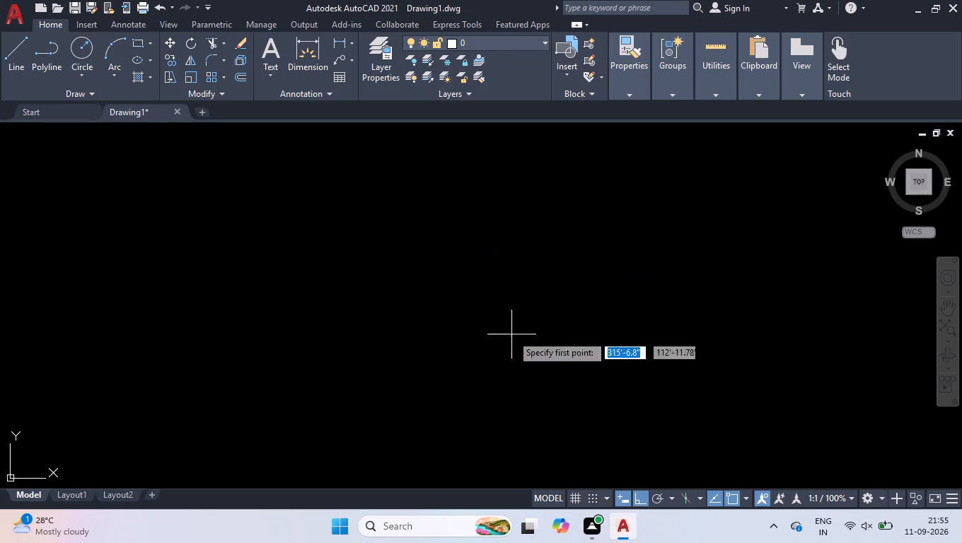
pyautogui.click(358, 433)
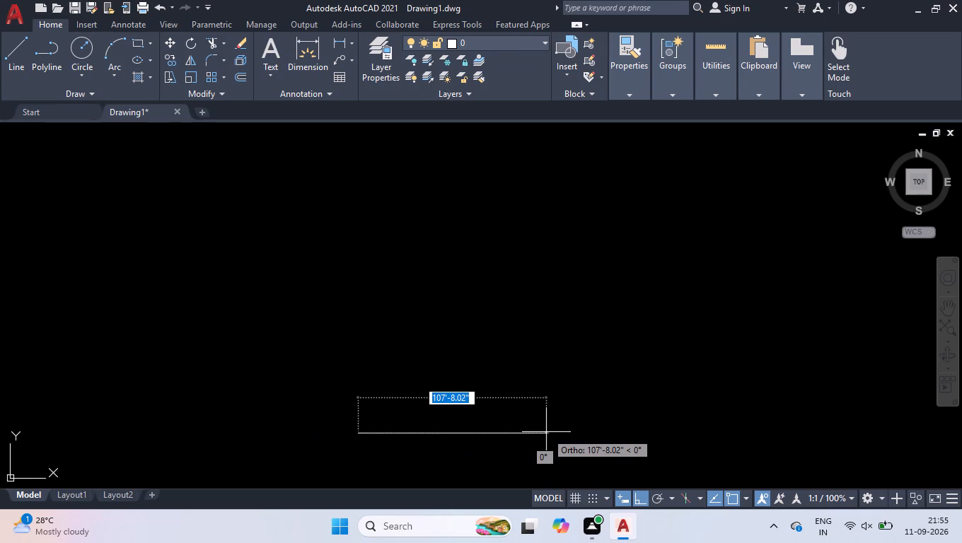
pyautogui.write("31'")
pyautogui.press('Return')
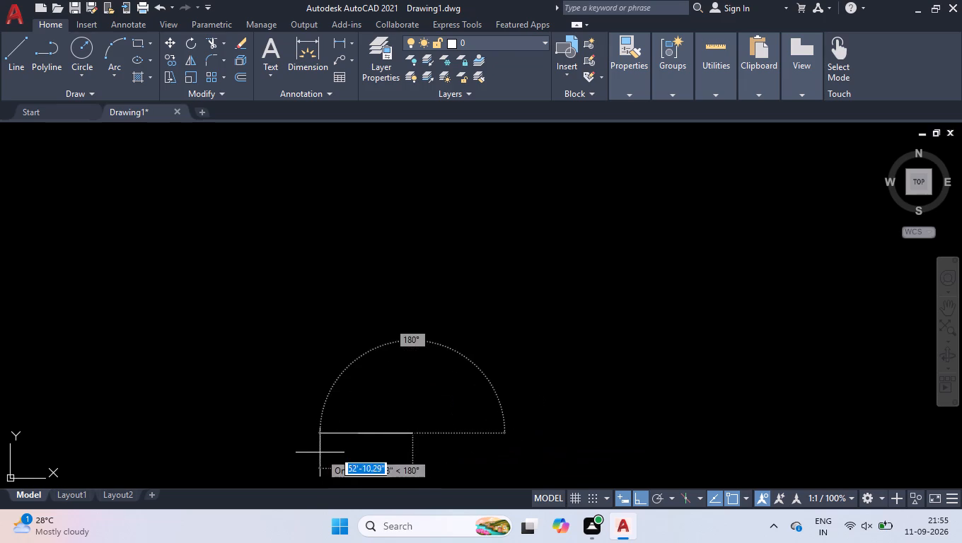
pyautogui.scroll(1, 379, 451)
pyautogui.scroll(1, 434, 293)
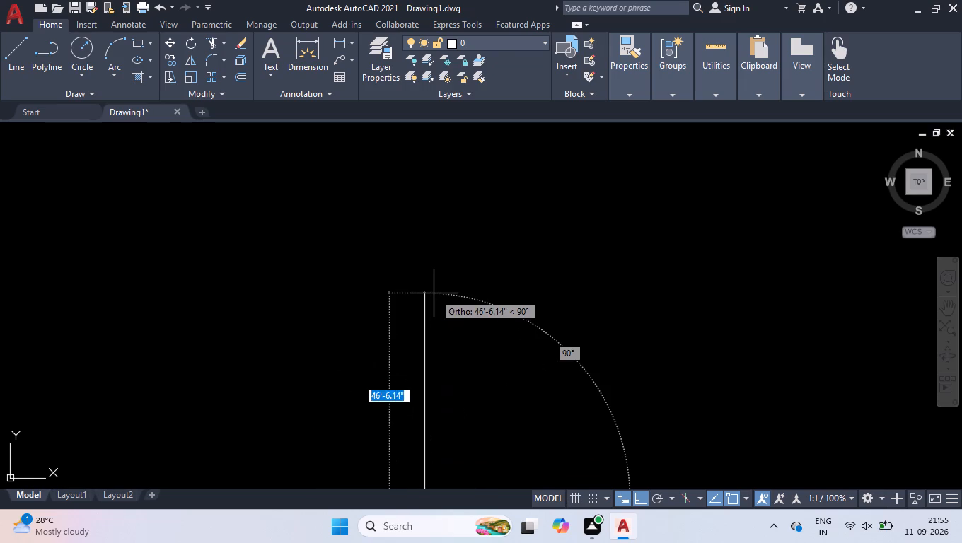
pyautogui.scroll(-2, 434, 293)
pyautogui.scroll(2, 408, 378)
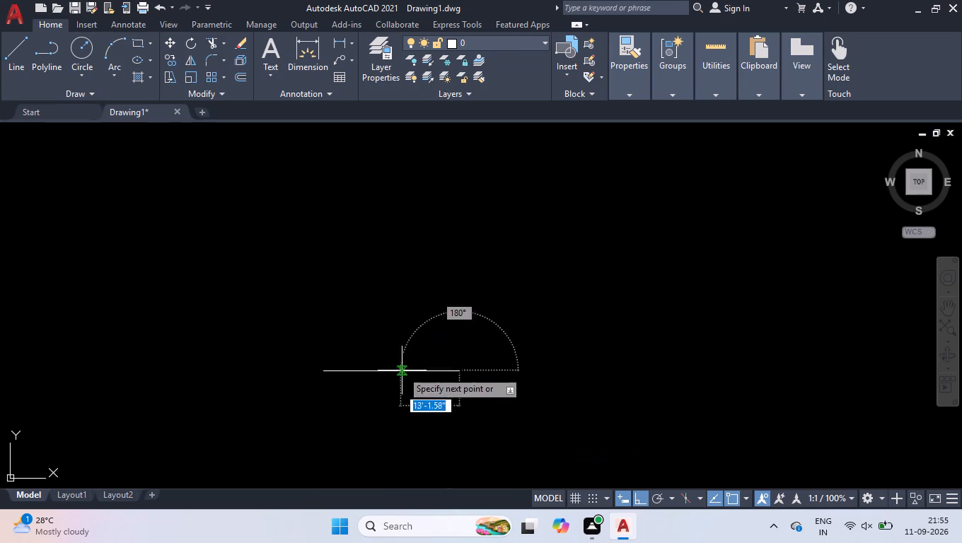
pyautogui.scroll(-2, 413, 390)
pyautogui.scroll(3, 398, 345)
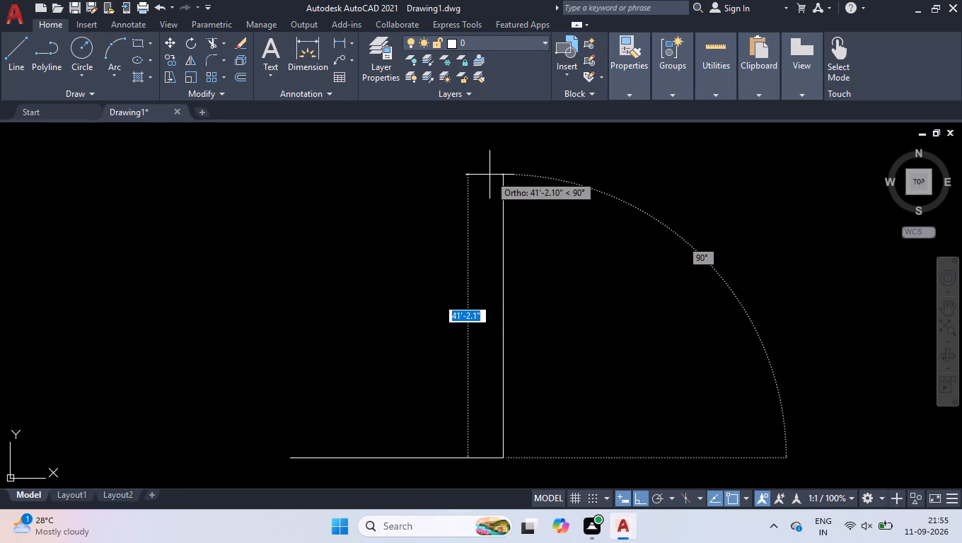
pyautogui.write("45'")
pyautogui.press('Return')
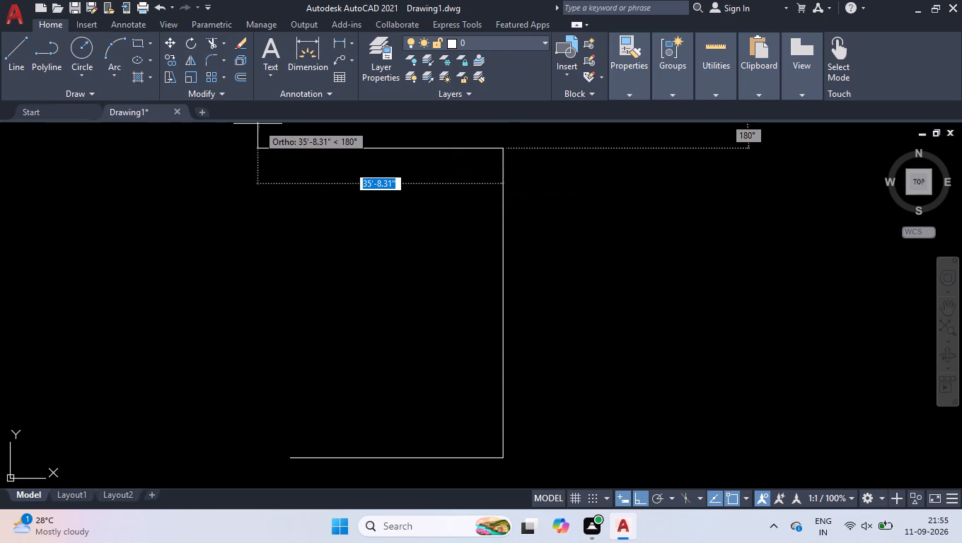
pyautogui.write("31'")
pyautogui.press('Return')
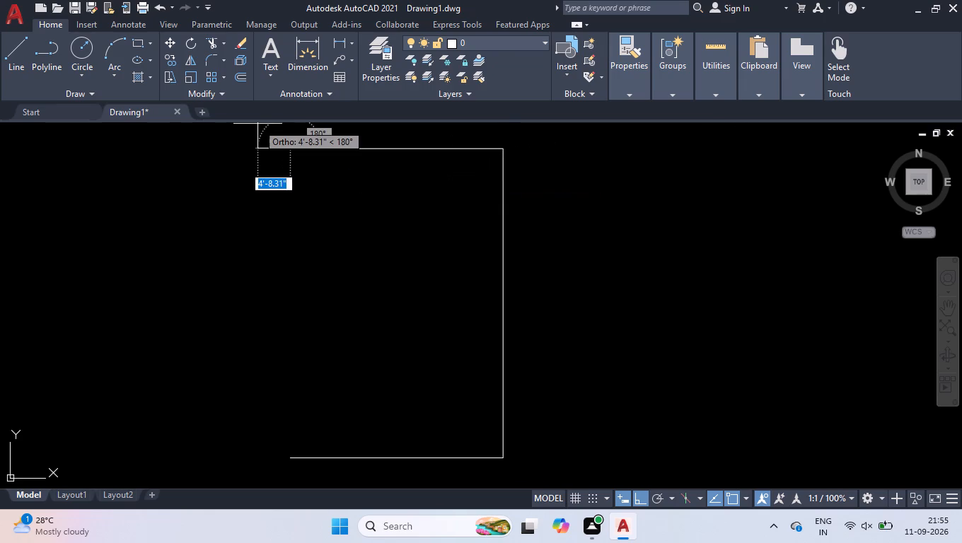
pyautogui.press('c')
pyautogui.press('Return')
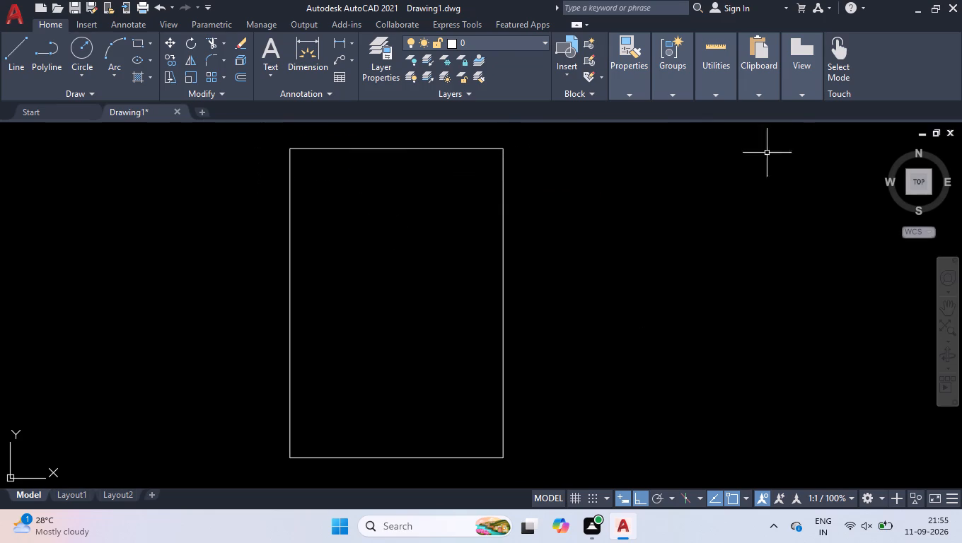
# Join the four outline lines into a single polyline.
pyautogui.click(517, 132)
pyautogui.click(260, 477)
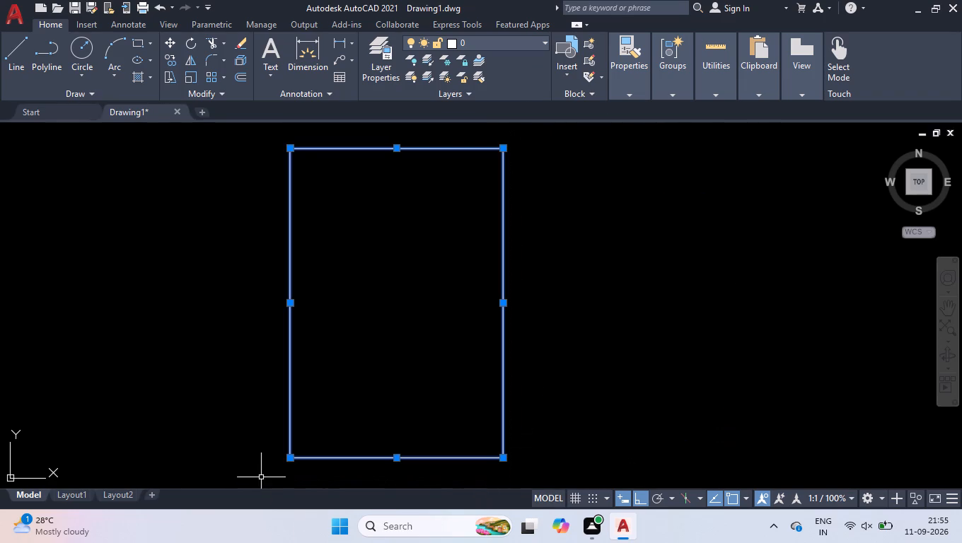
pyautogui.press('j')
pyautogui.press('Return')
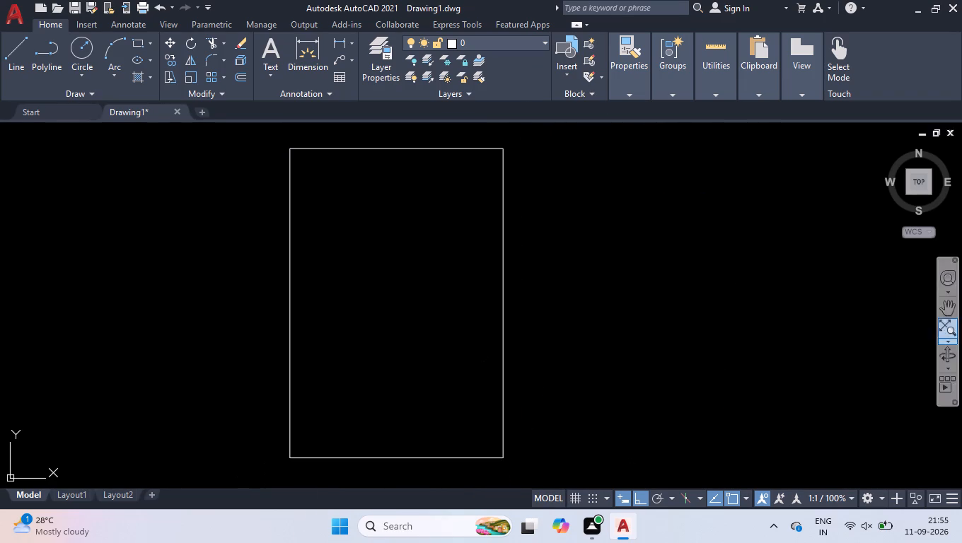
# Offset the joined rectangle 9" inward to form the outer wall thickness.
pyautogui.click(913, 180)
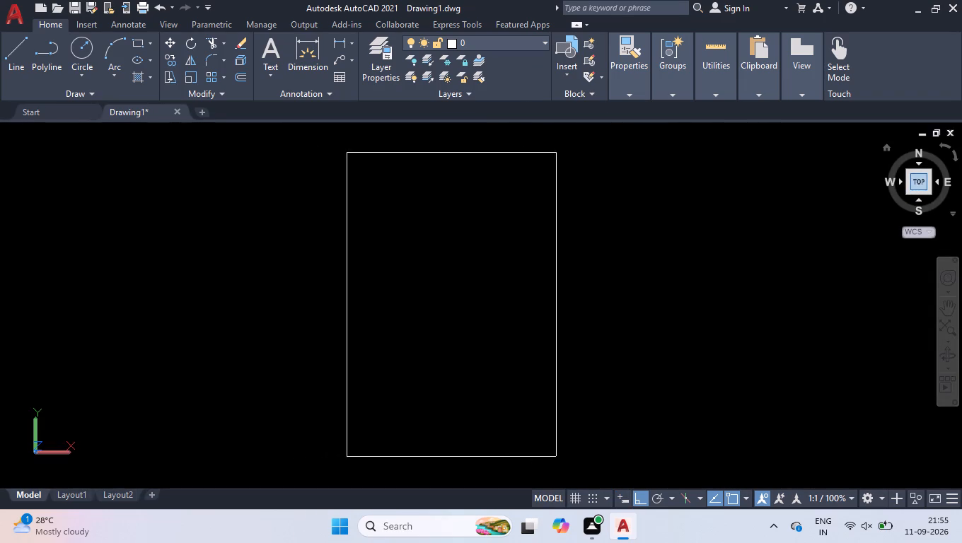
pyautogui.press('o')
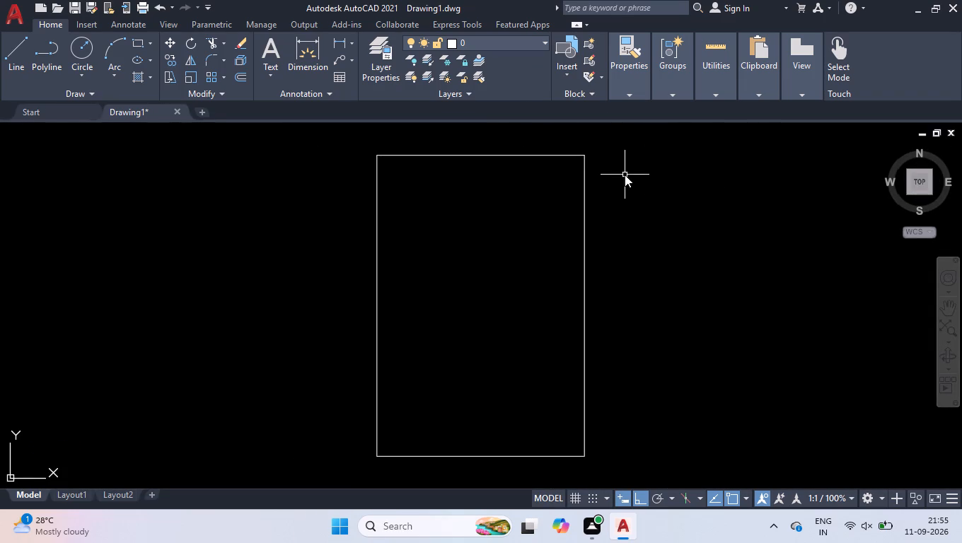
pyautogui.write('ff')
pyautogui.press('Return')
pyautogui.press('9')
pyautogui.press('Return')
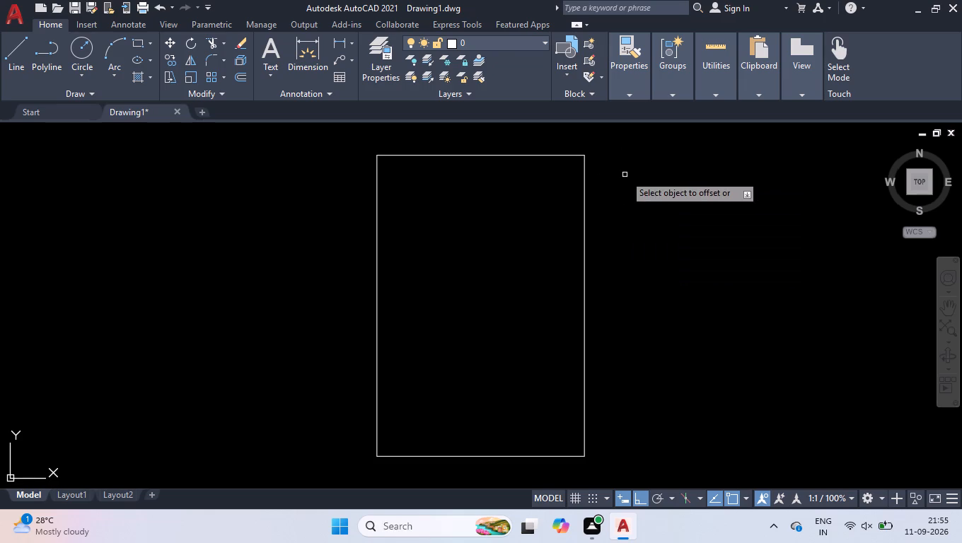
pyautogui.click(533, 154)
pyautogui.click(500, 221)
pyautogui.press('Return')
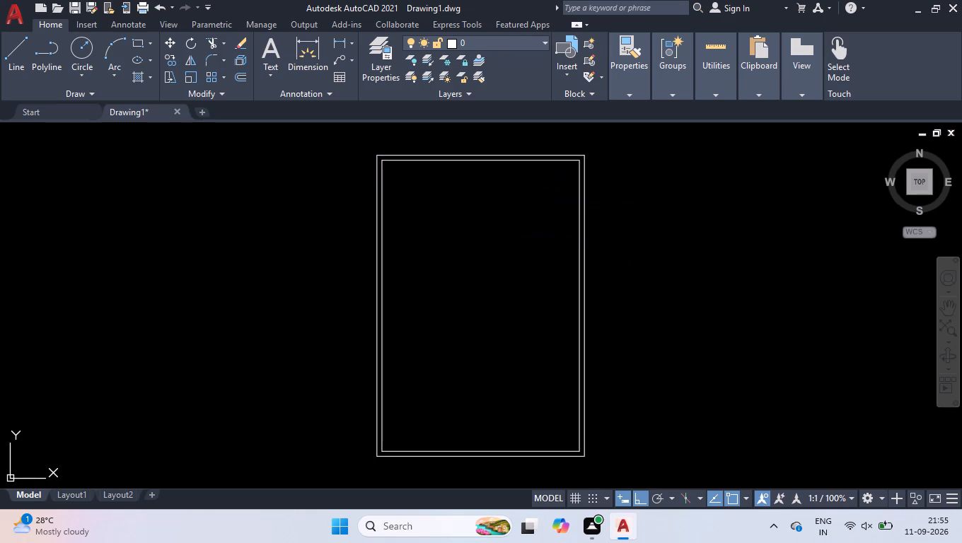
# Explode both the outer and inner rectangles into separate lines.
pyautogui.click(601, 234)
pyautogui.click(516, 241)
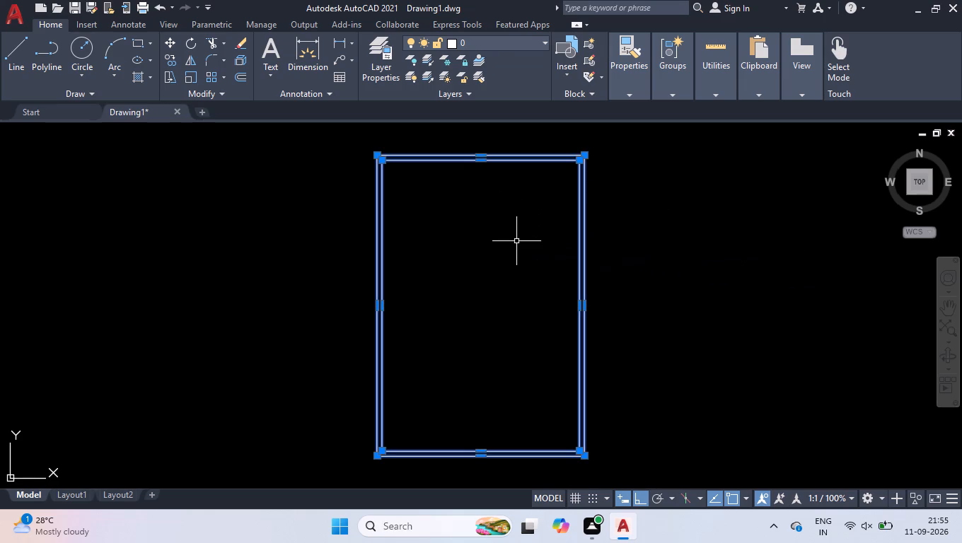
pyautogui.write('explo')
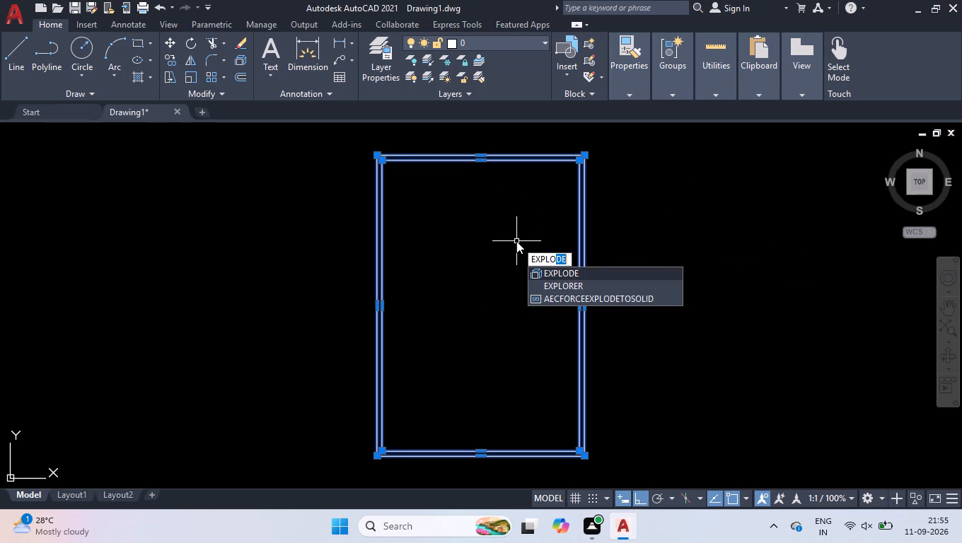
pyautogui.press('Return')
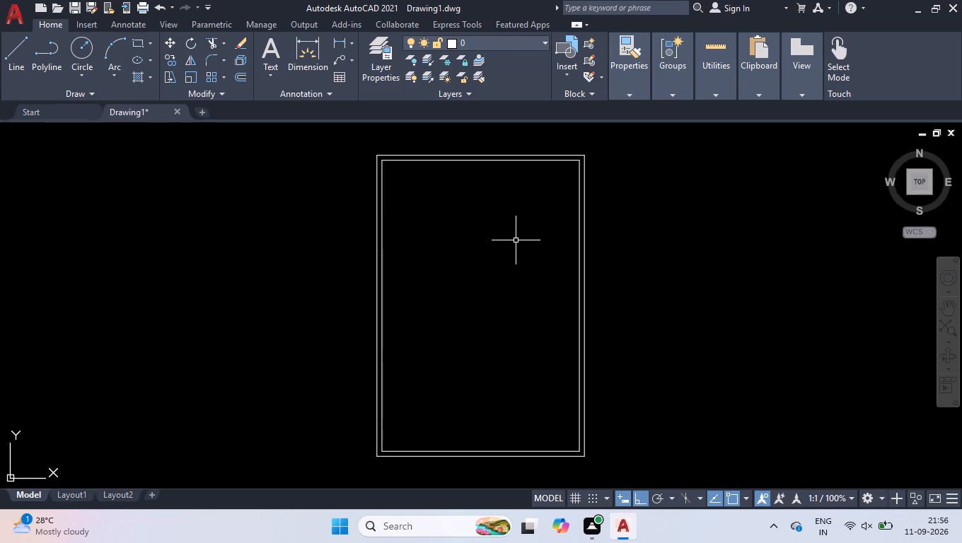
# Offset the inner rectangle's top line 10' downward, and offset the new line another 9" down to form the first cross wall.
pyautogui.write('off')
pyautogui.press('Return')
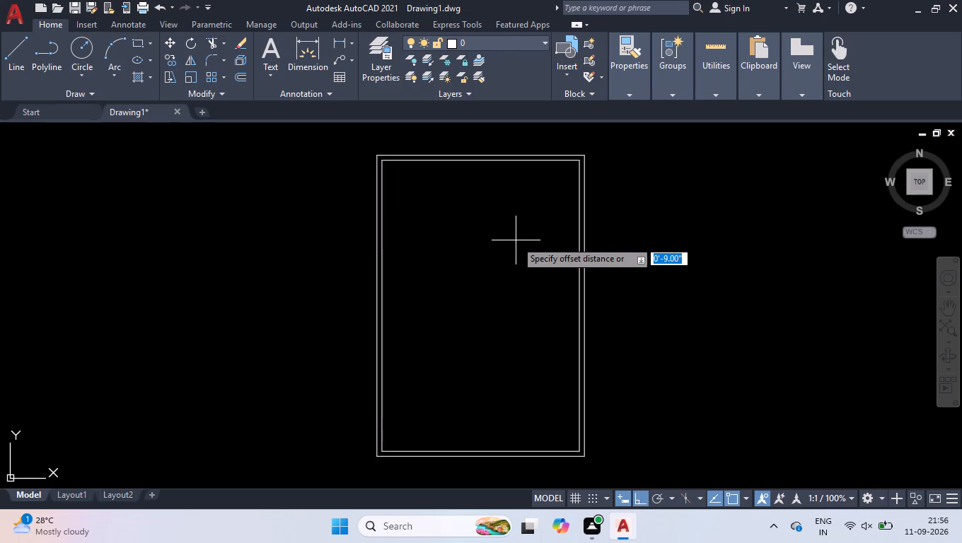
pyautogui.write("10'")
pyautogui.press('Return')
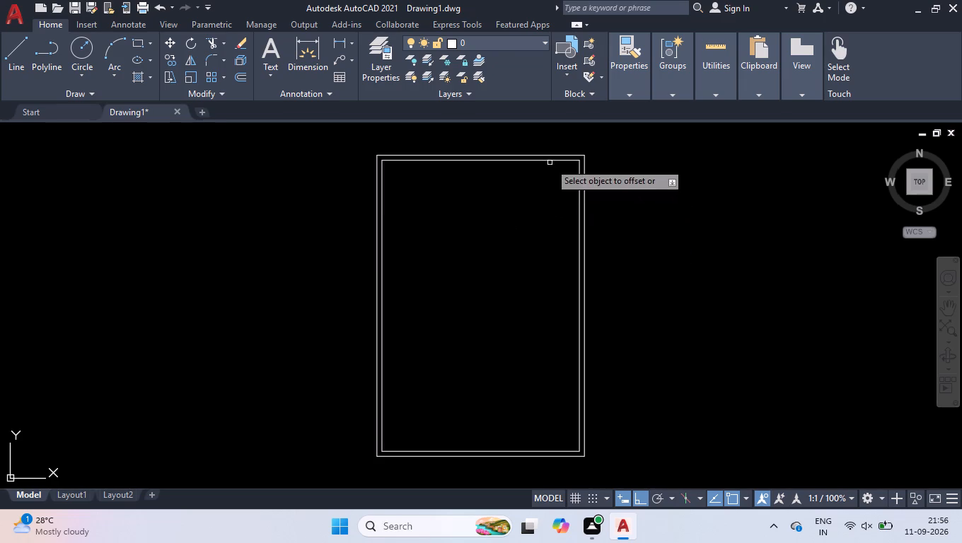
pyautogui.click(545, 160)
pyautogui.moveTo(378, 0); pyautogui.dragTo(301, 0)
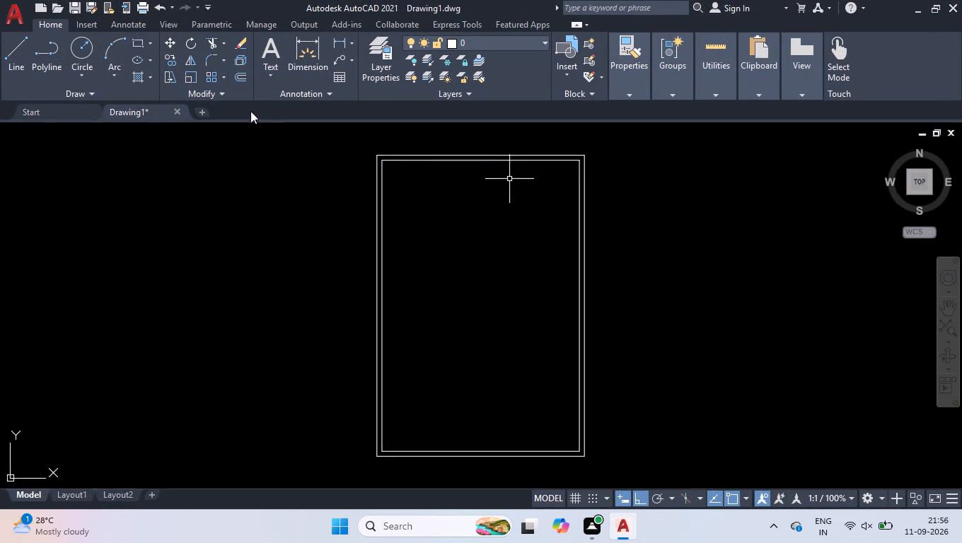
pyautogui.write('off')
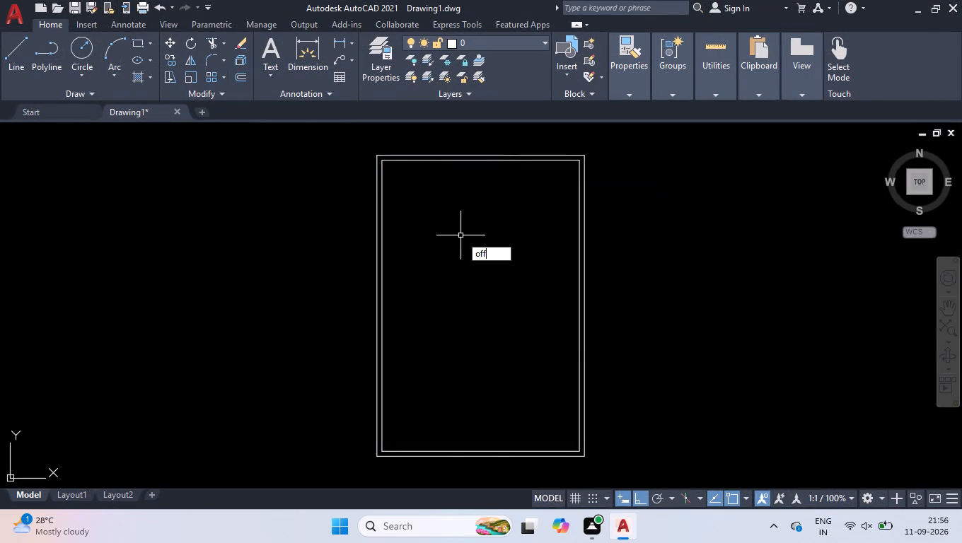
pyautogui.press('Return')
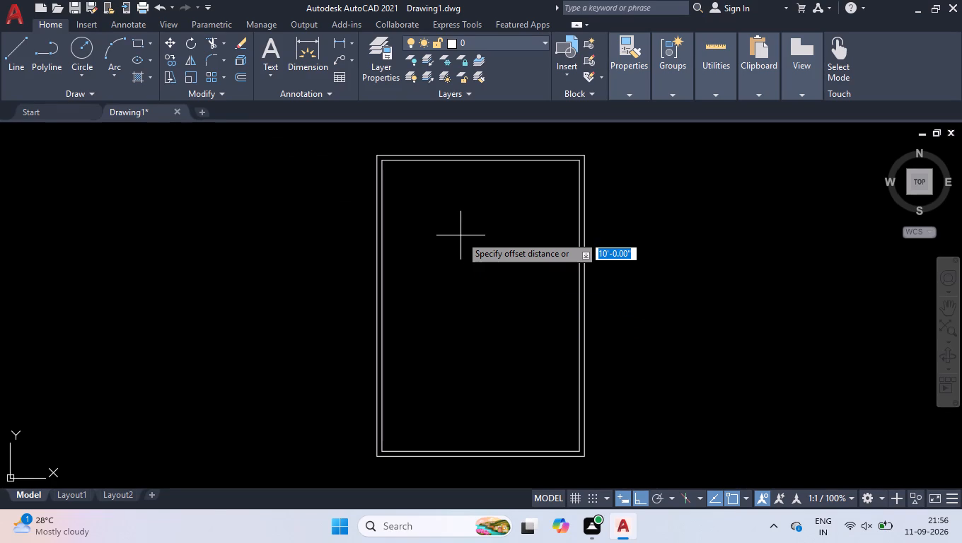
pyautogui.press('Return')
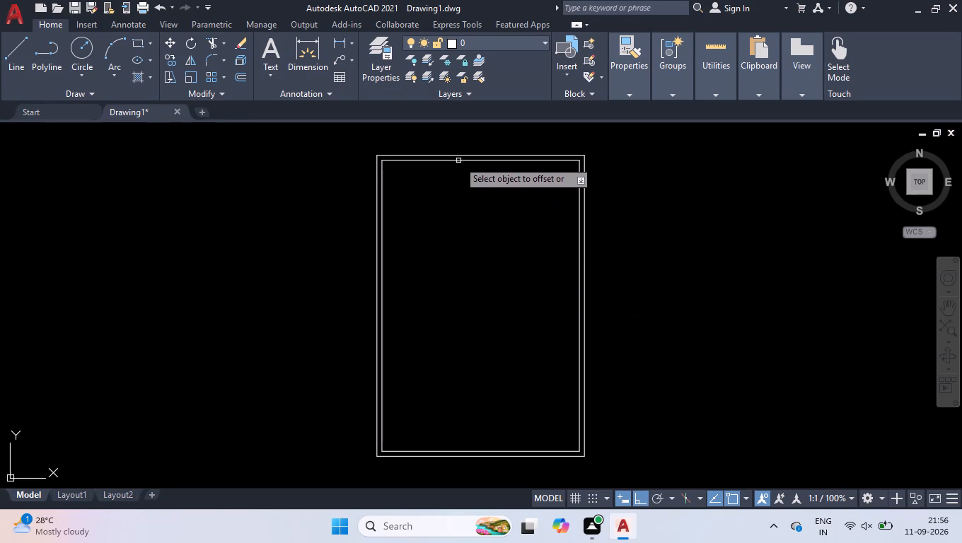
pyautogui.click(458, 160)
pyautogui.click(477, 231)
pyautogui.click(476, 228)
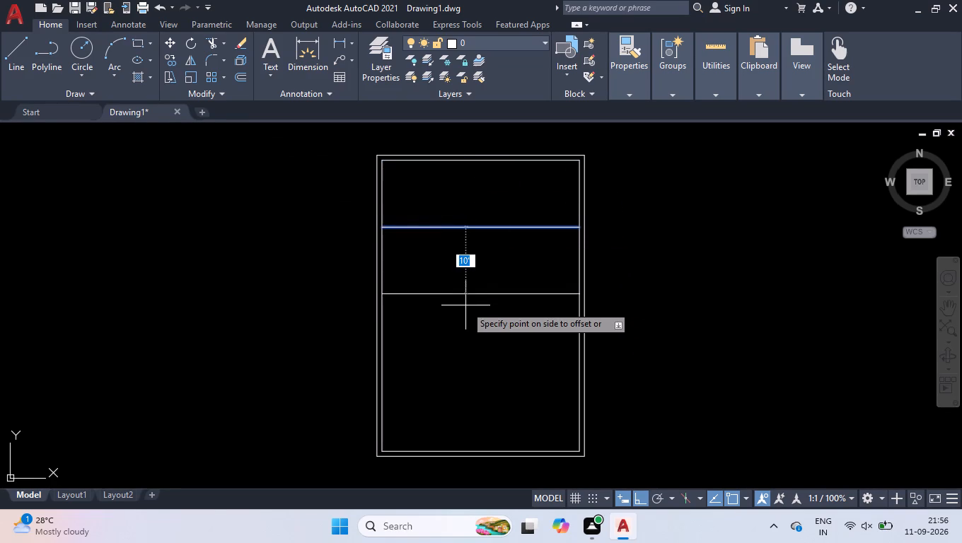
pyautogui.press('9')
pyautogui.press('Return')
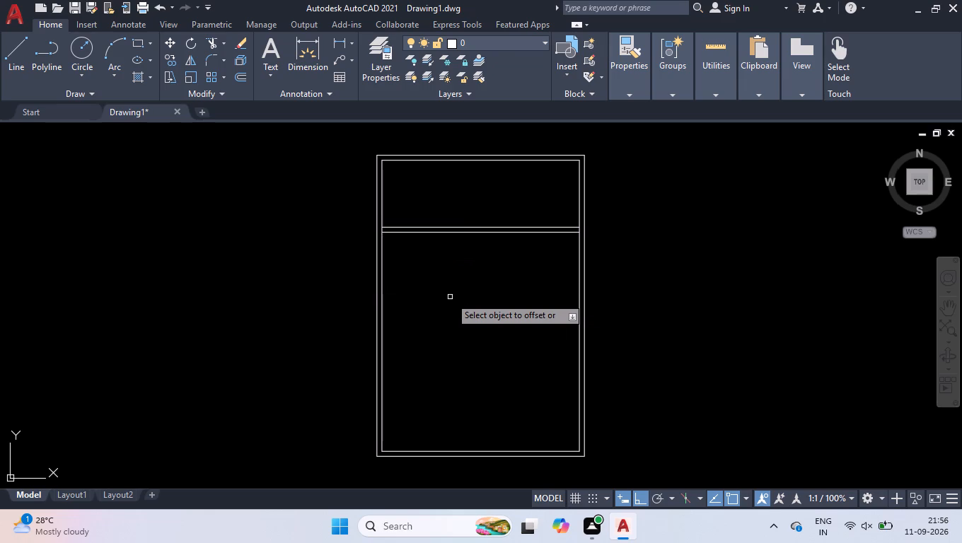
# Offset the first cross wall's lower line 7'6" downward, and offset the new line another 9" down to form the second cross wall.
pyautogui.click(469, 232)
pyautogui.write("7'6")
pyautogui.press('Return')
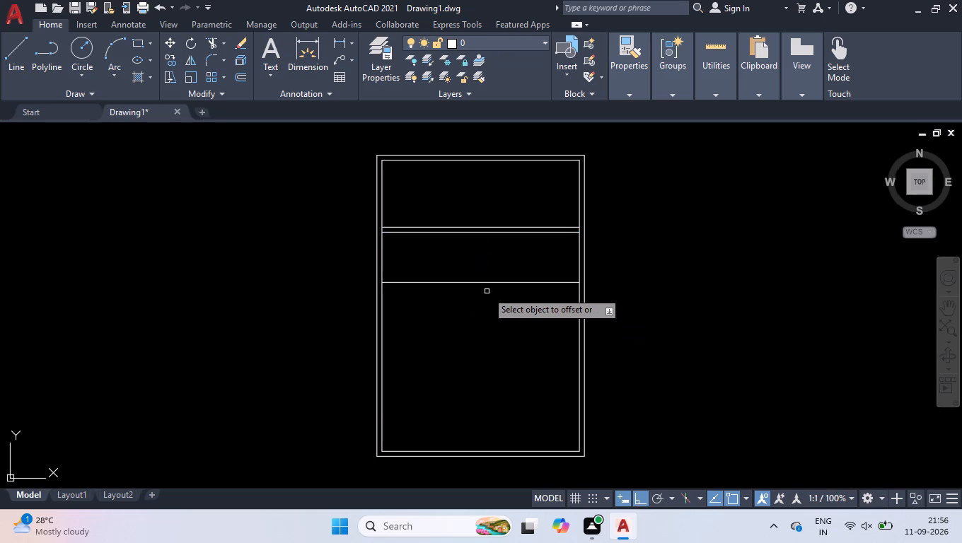
pyautogui.click(477, 284)
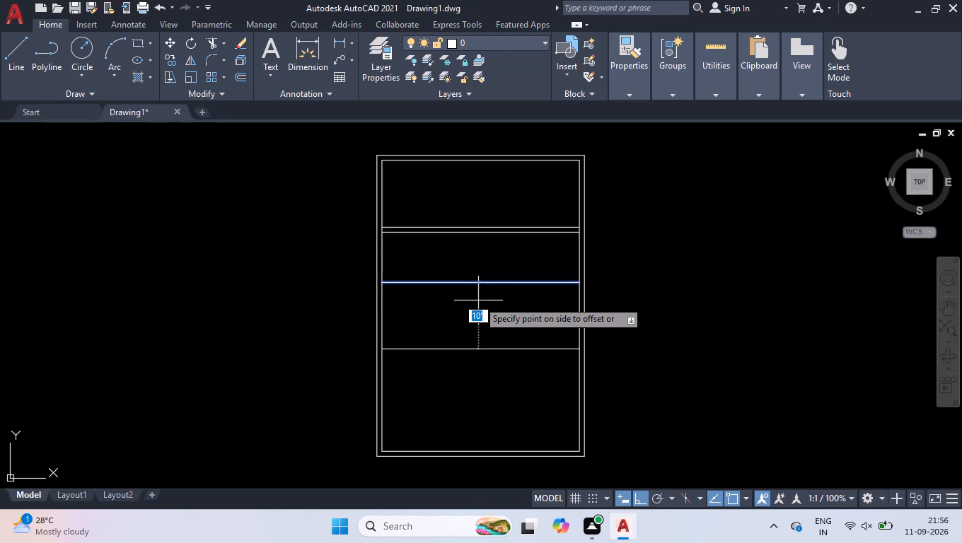
pyautogui.press('9')
pyautogui.press('Return')
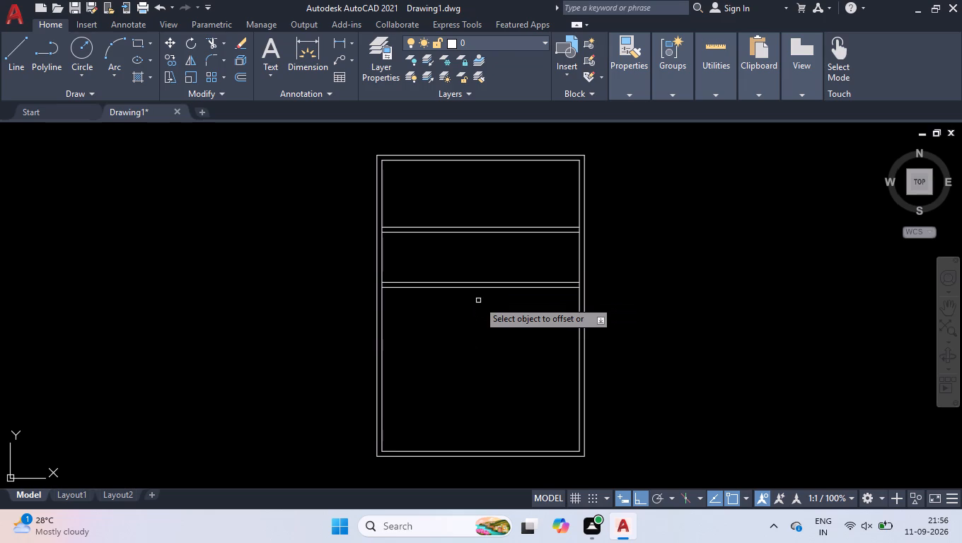
# Offset the second cross wall's lower line 6' downward, and offset the new line another 9" down to form the third cross wall.
pyautogui.click(475, 287)
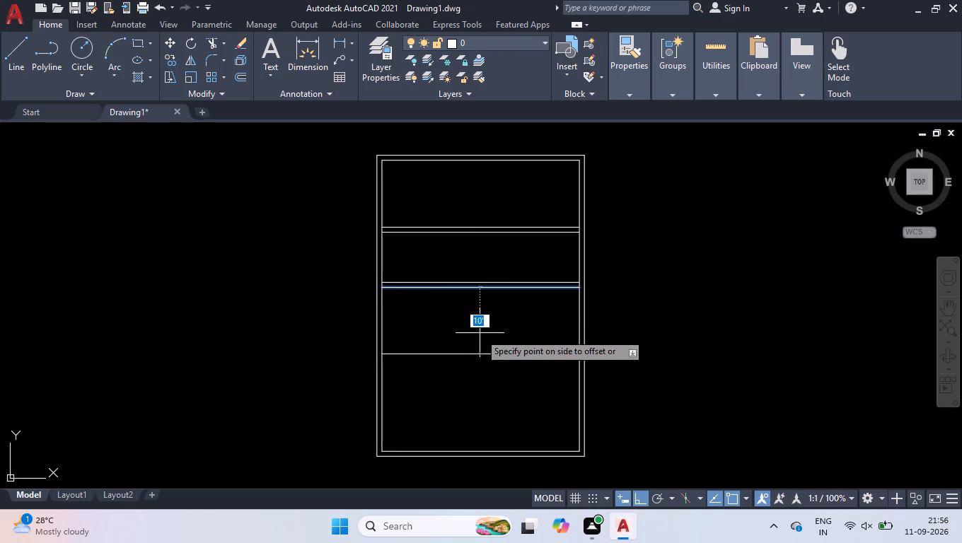
pyautogui.write("6'")
pyautogui.press('Return')
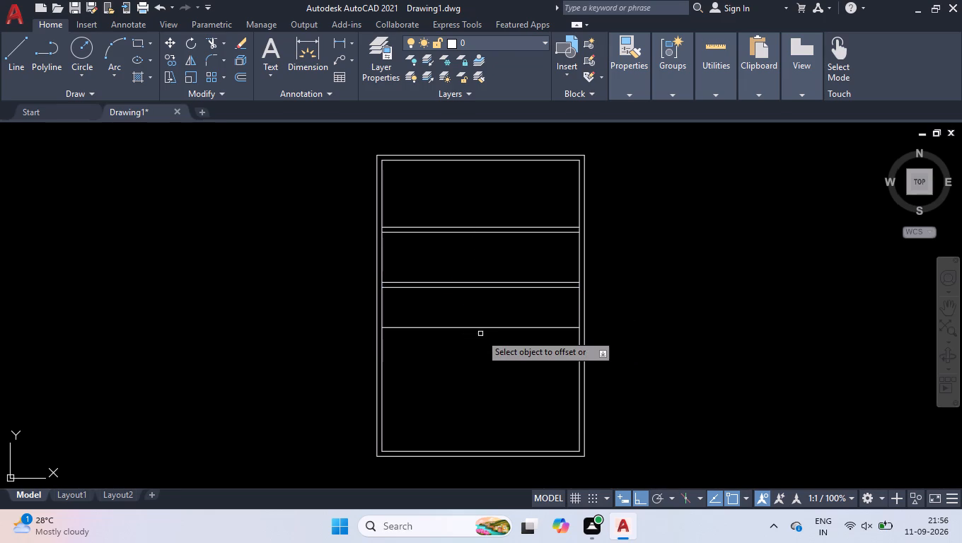
pyautogui.click(477, 325)
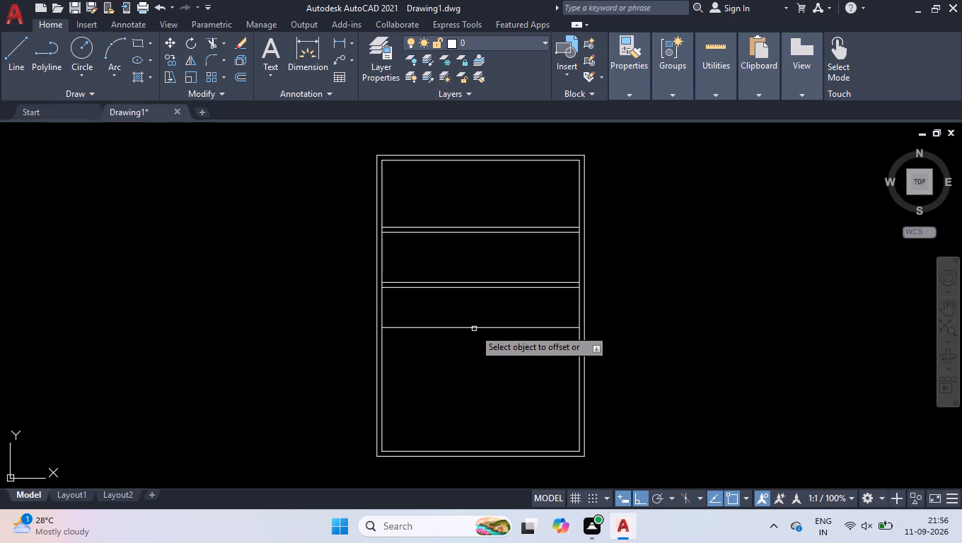
pyautogui.click(474, 329)
pyautogui.press('9')
pyautogui.press('Return')
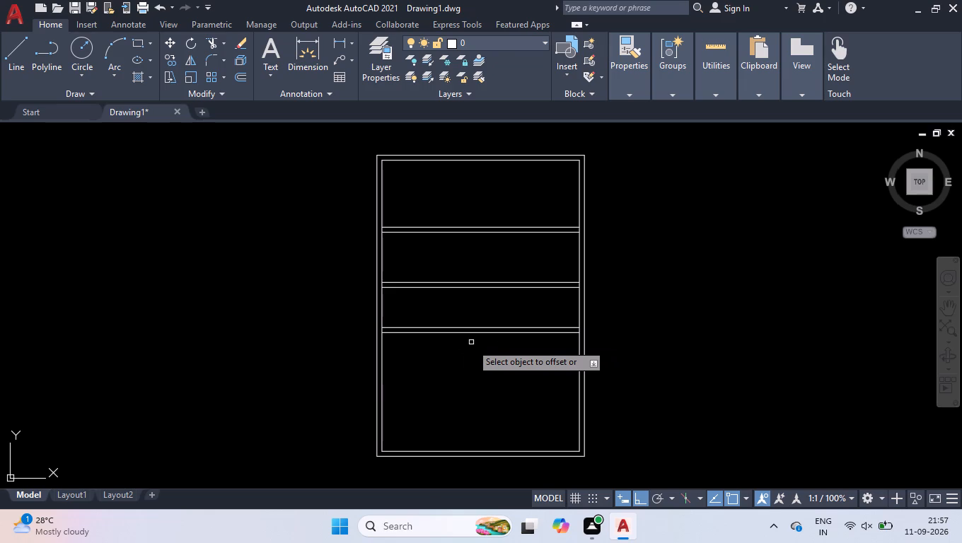
# Offset the third cross wall's lower line 12' downward, and offset the new line another 9" down to form the fourth cross wall.
pyautogui.click(480, 334)
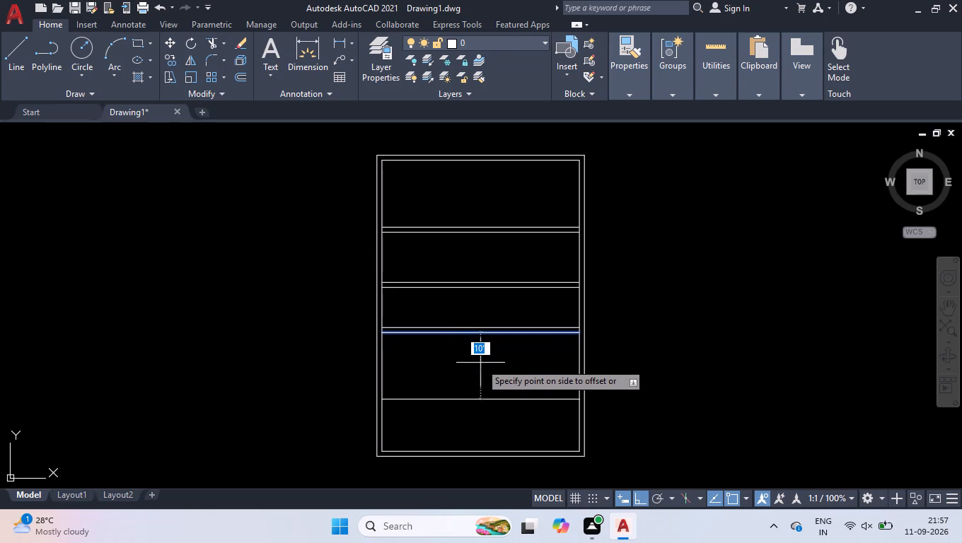
pyautogui.write("12'")
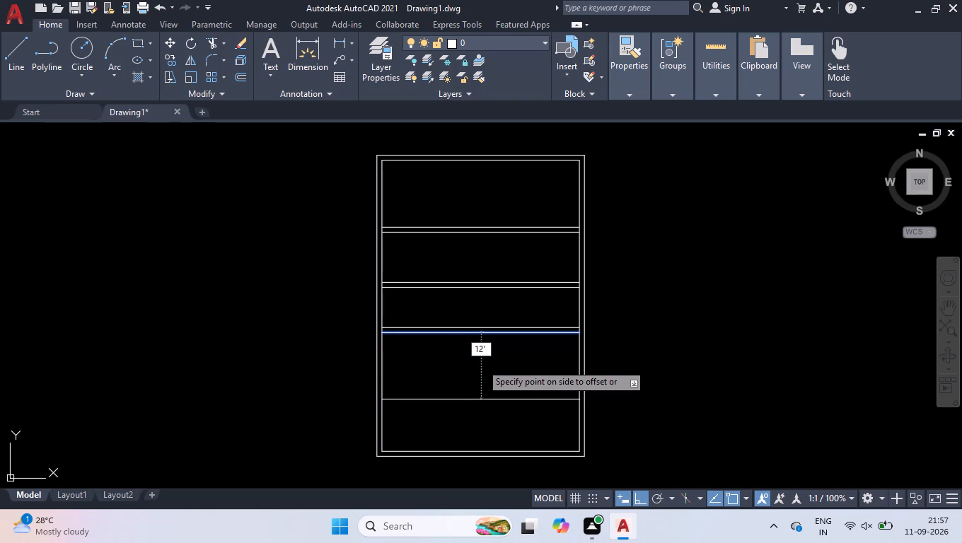
pyautogui.press('Return')
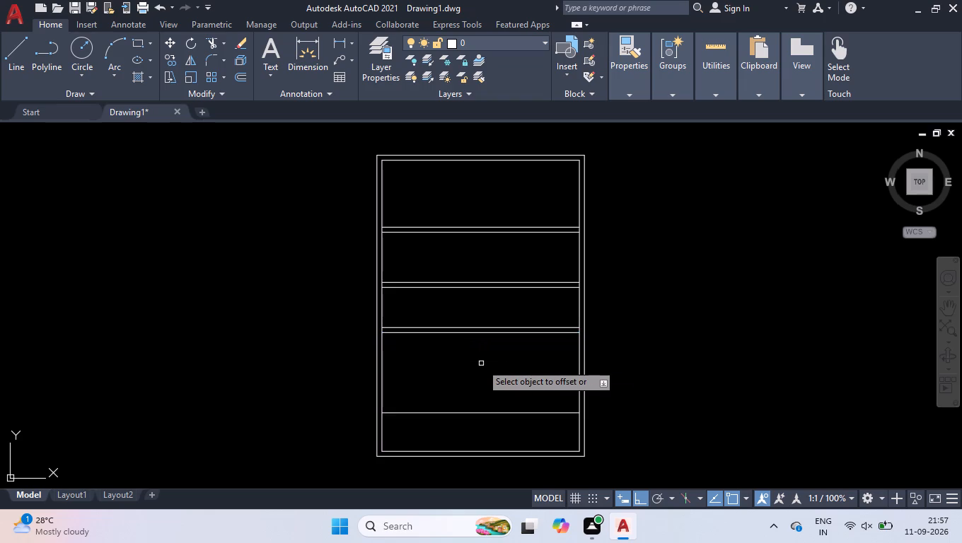
pyautogui.scroll(-1, 481, 363)
pyautogui.scroll(3, 499, 406)
pyautogui.click(494, 361)
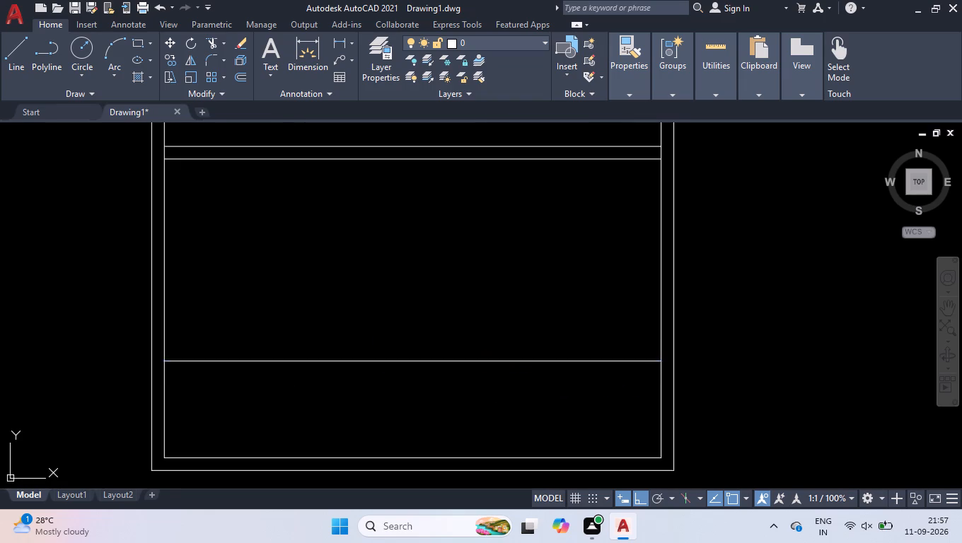
pyautogui.press('9')
pyautogui.press('Return')
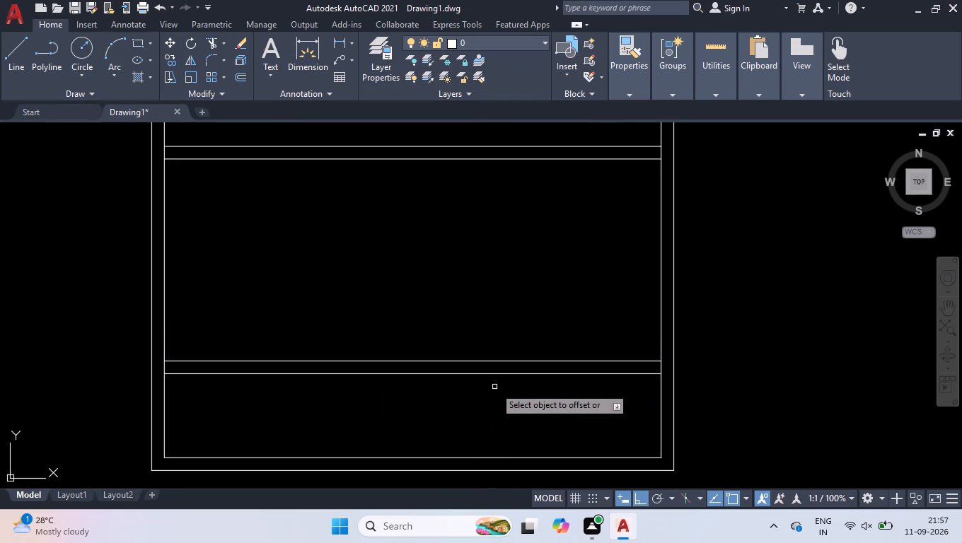
pyautogui.press('Return')
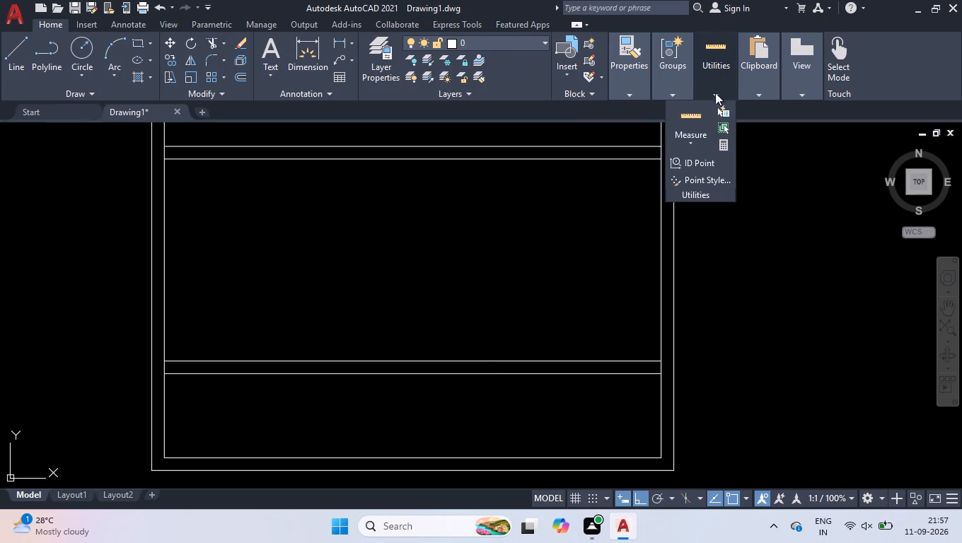
# Measure the width and height of the bottom room below the fourth cross wall.
pyautogui.click(700, 103)
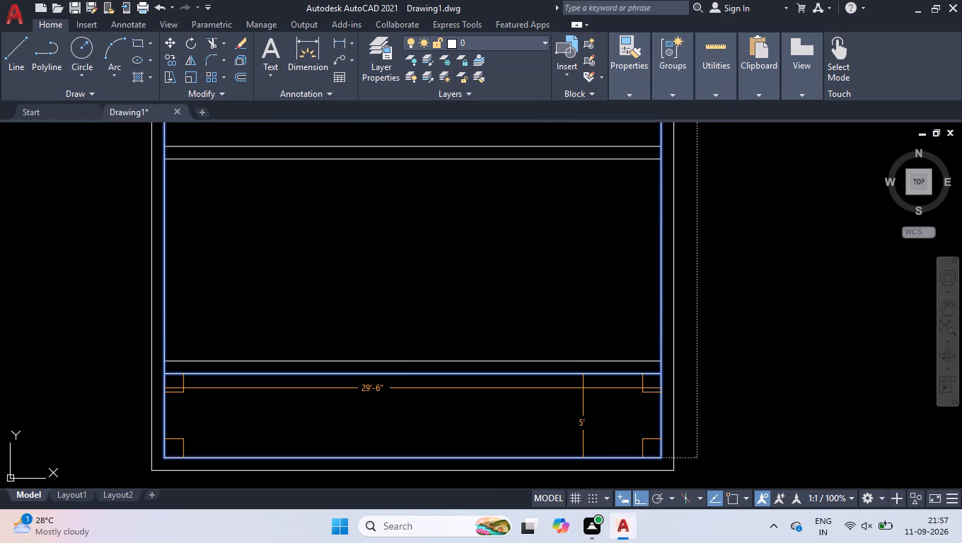
pyautogui.press('space')
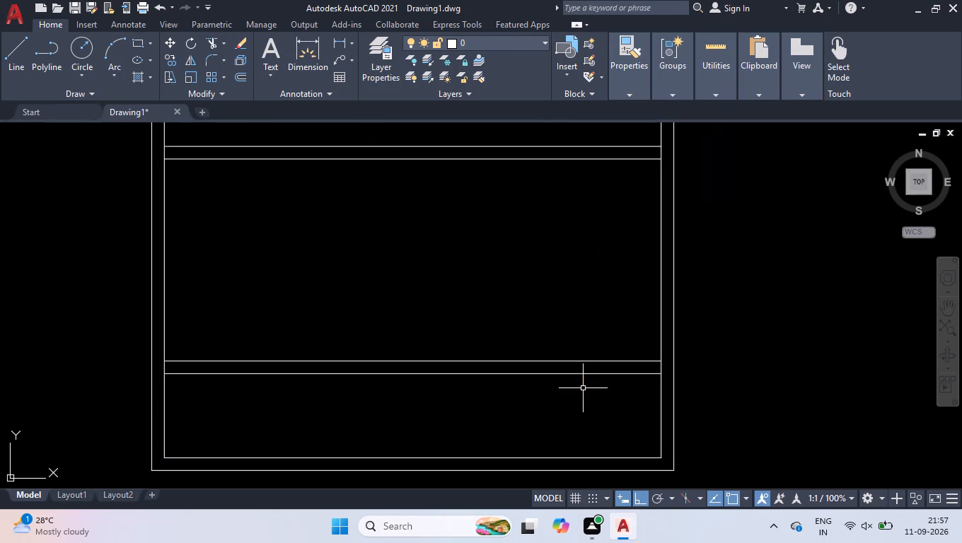
# Trim the inner side-wall lines between the faces of the fourth and third cross walls at both ends.
pyautogui.scroll(-1, 649, 362)
pyautogui.scroll(1, 649, 362)
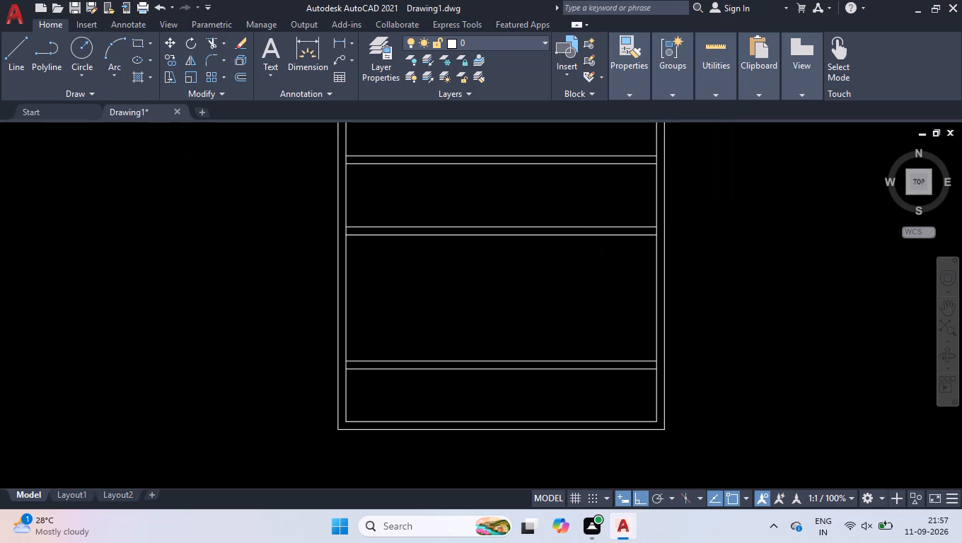
pyautogui.write('tr')
pyautogui.press('Return')
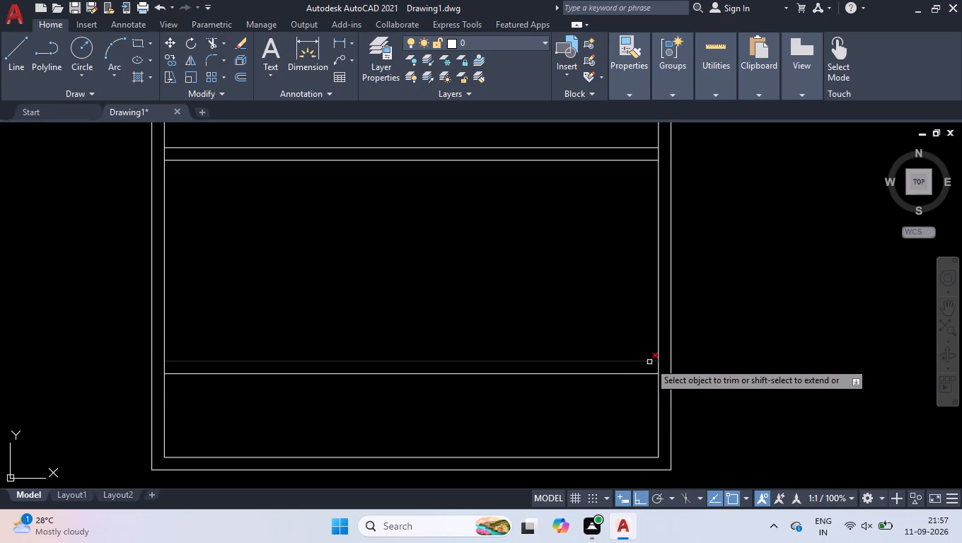
pyautogui.click(666, 368)
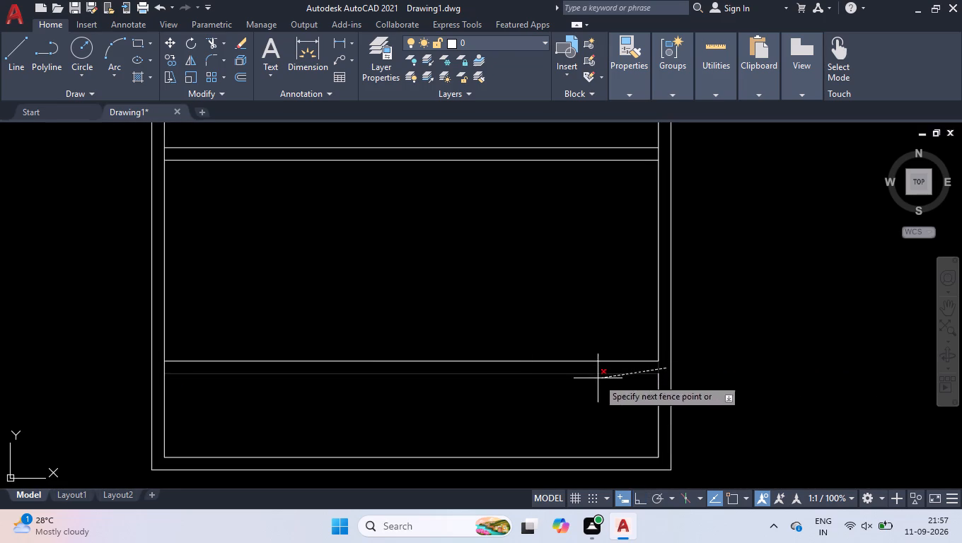
pyautogui.click(161, 369)
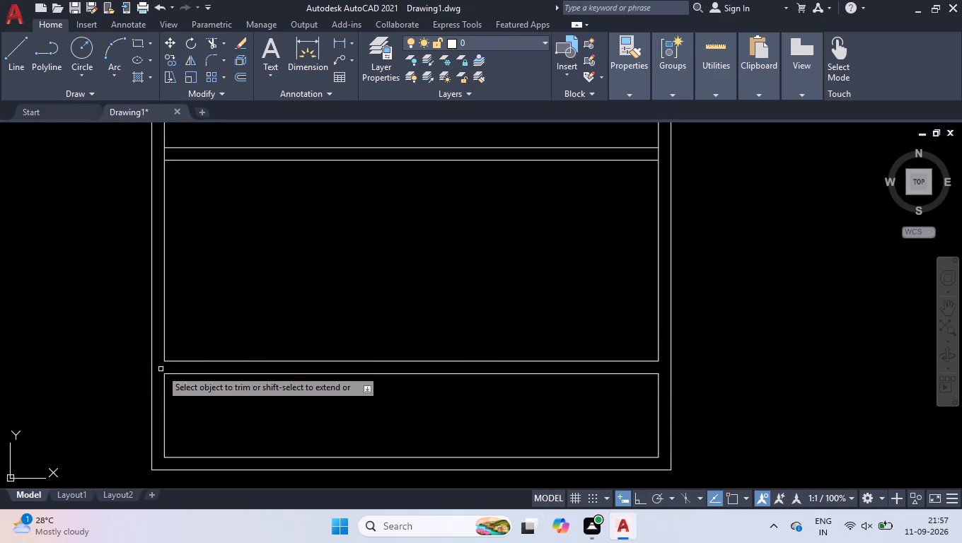
pyautogui.scroll(-1, 446, 416)
pyautogui.scroll(2, 395, 226)
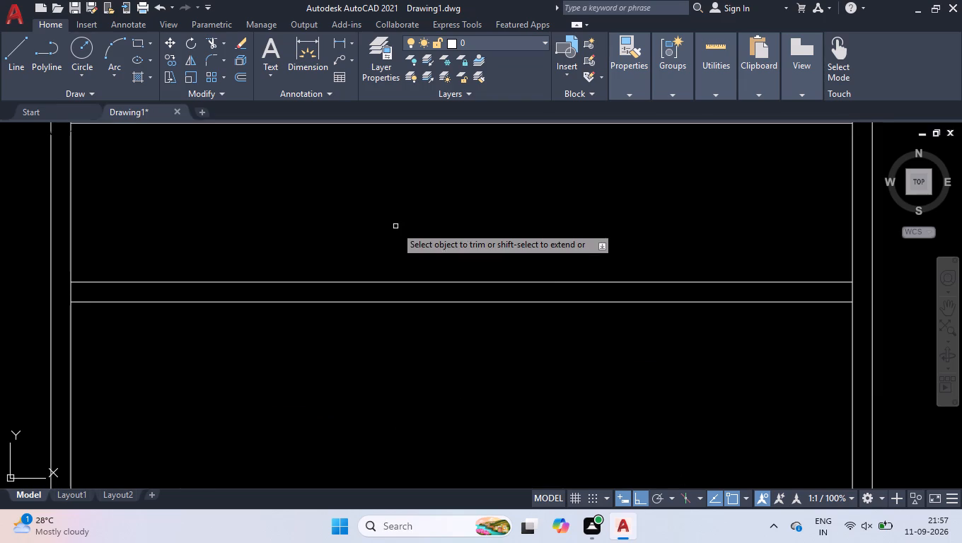
pyautogui.click(860, 289)
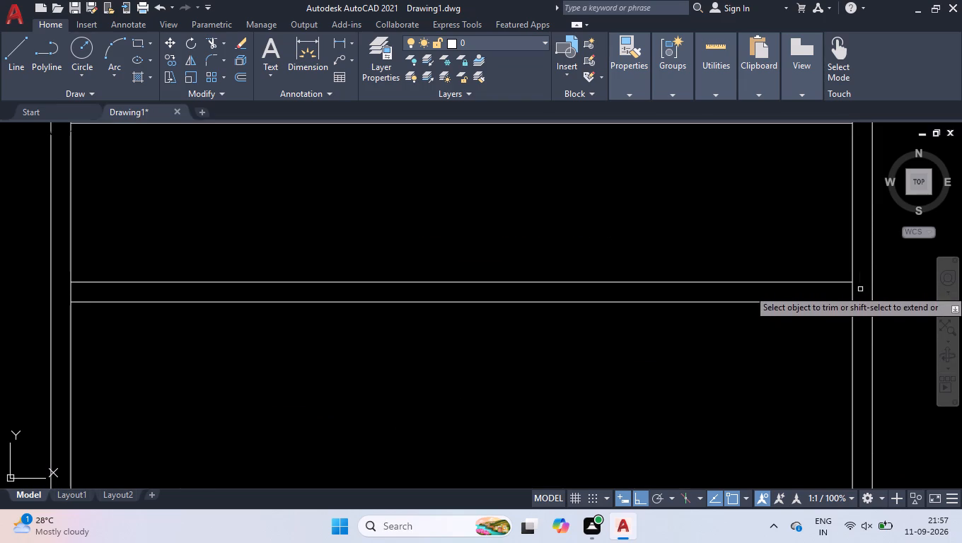
pyautogui.click(62, 293)
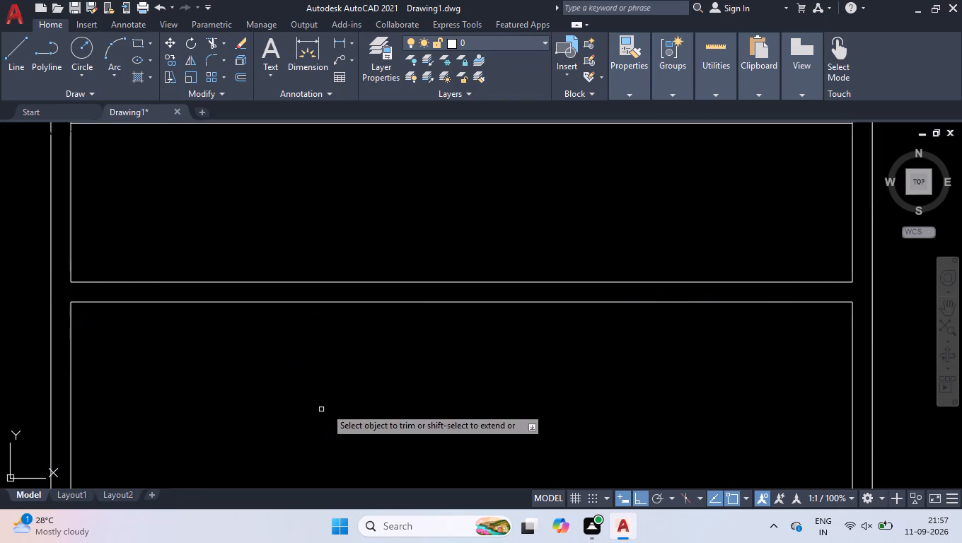
# Trim the inner side-wall lines between the faces of the second and first cross walls at both ends.
pyautogui.scroll(-2, 401, 391)
pyautogui.scroll(1, 405, 302)
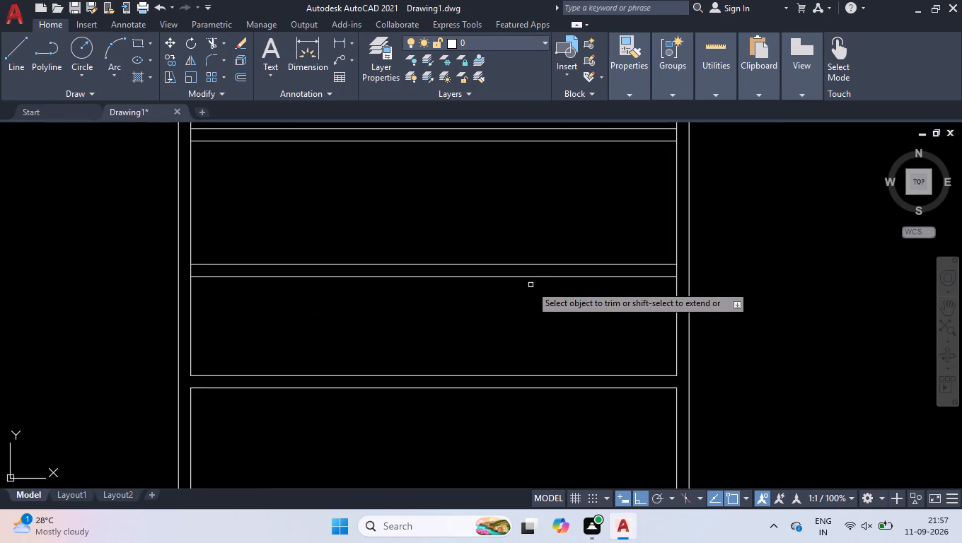
pyautogui.scroll(1, 531, 285)
pyautogui.scroll(-1, 757, 284)
pyautogui.click(765, 269)
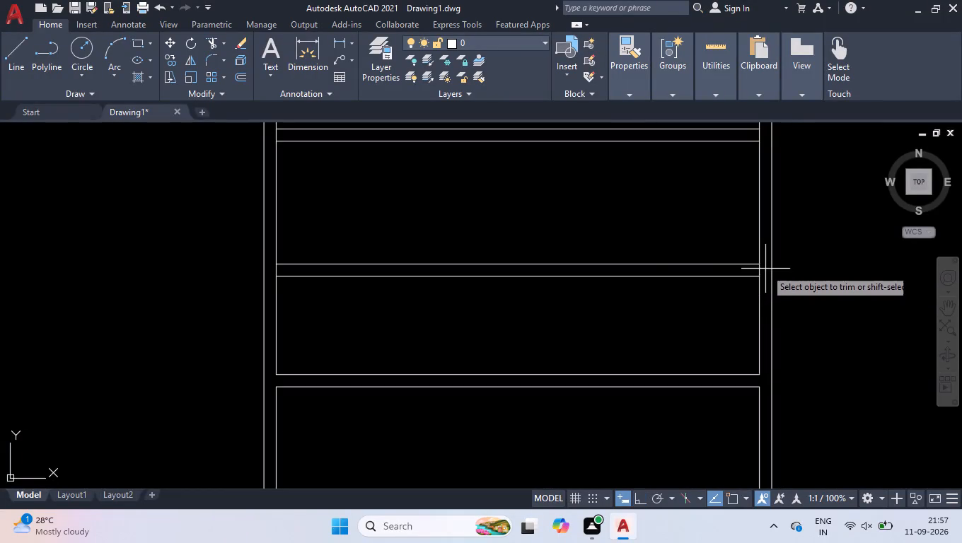
pyautogui.click(269, 272)
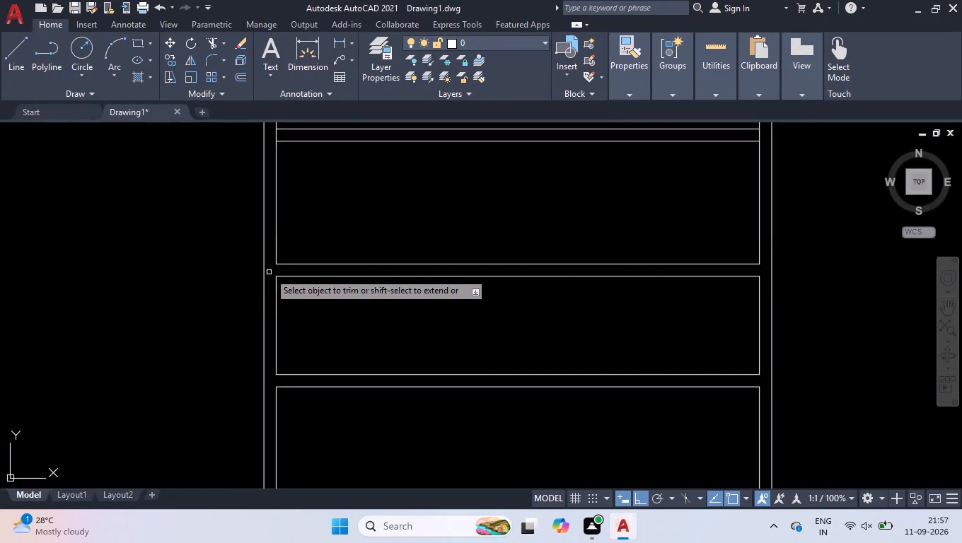
pyautogui.scroll(-2, 393, 324)
pyautogui.scroll(1, 422, 262)
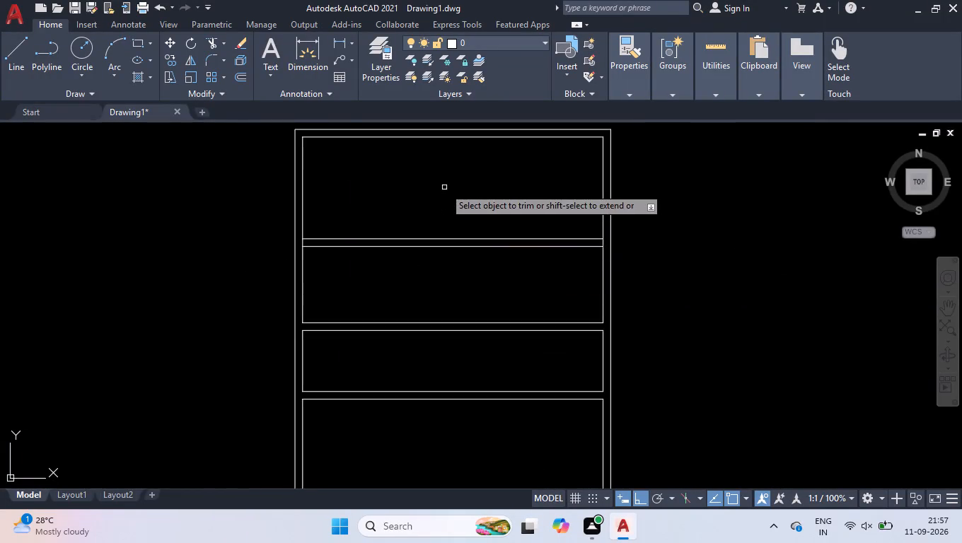
pyautogui.scroll(1, 444, 187)
pyautogui.scroll(1, 509, 230)
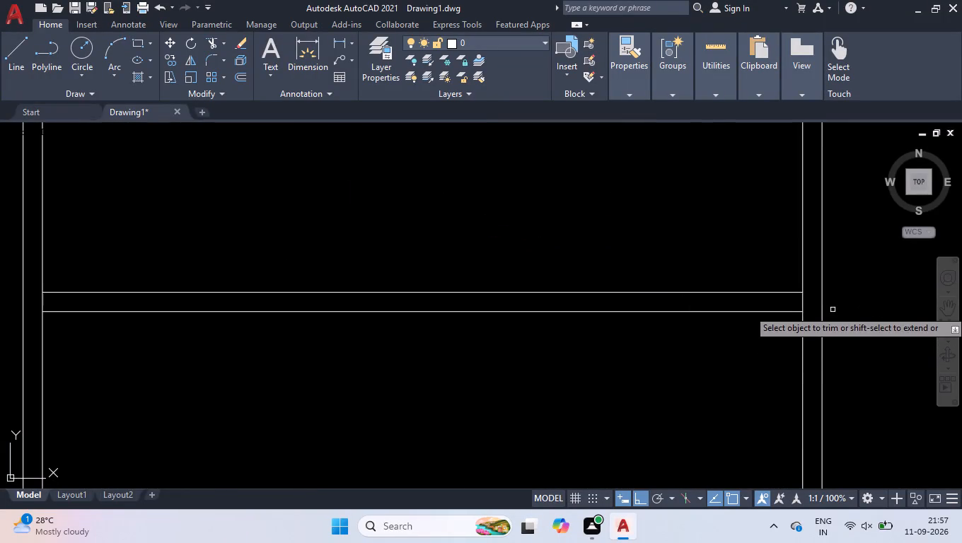
pyautogui.click(808, 298)
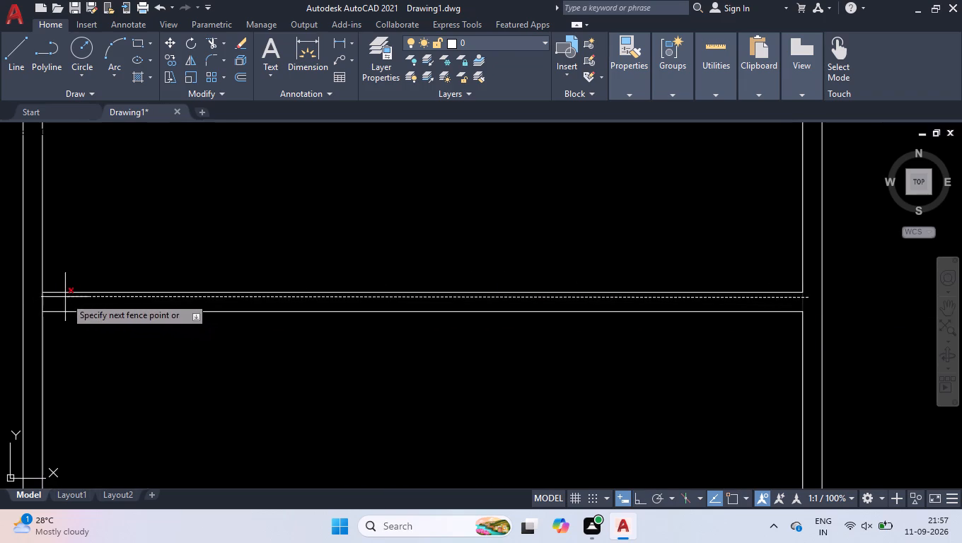
pyautogui.click(30, 304)
pyautogui.scroll(-2, 438, 448)
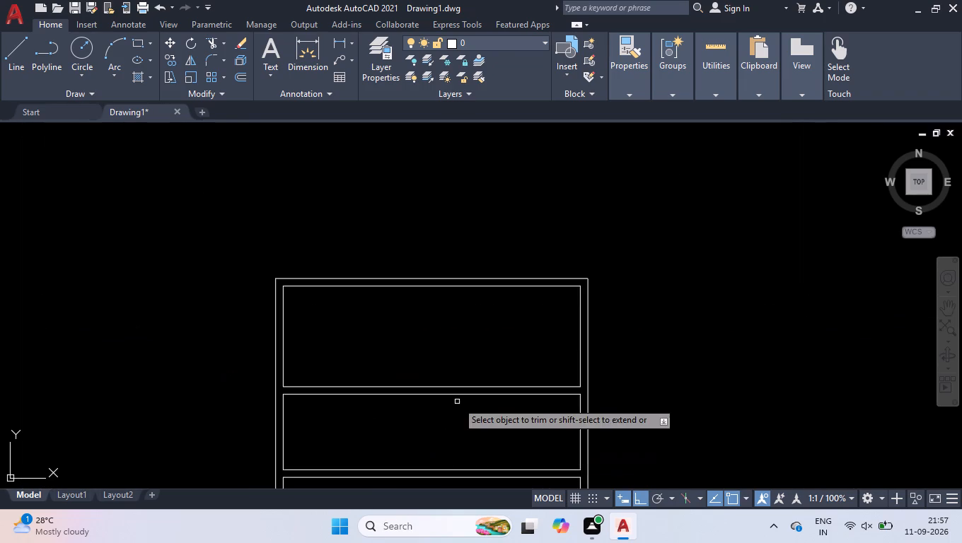
pyautogui.press('space')
# Offset the top room's left and right inner wall lines 11'10" inward to start two vertical partitions.
pyautogui.scroll(-2, 565, 337)
pyautogui.scroll(2, 511, 344)
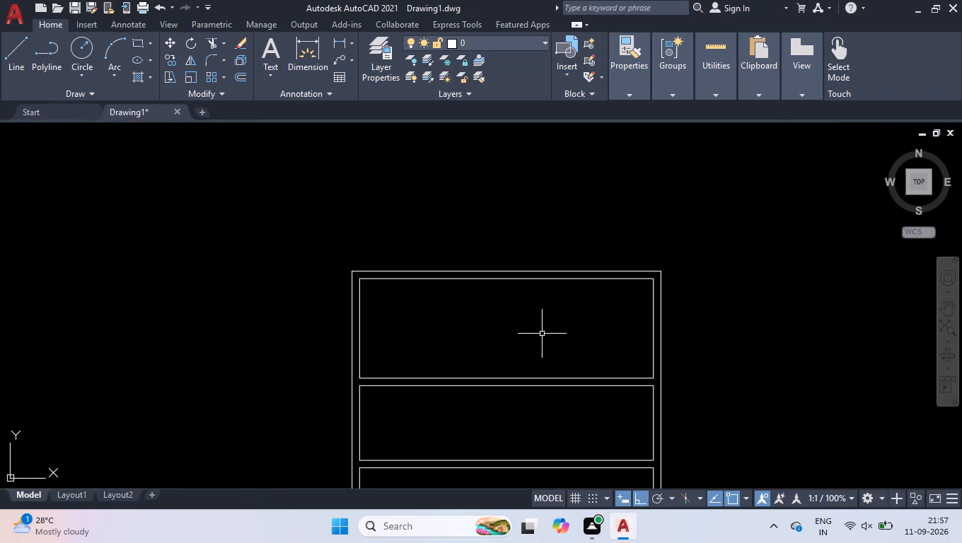
pyautogui.scroll(1, 542, 334)
pyautogui.scroll(1, 607, 333)
pyautogui.scroll(-1, 601, 330)
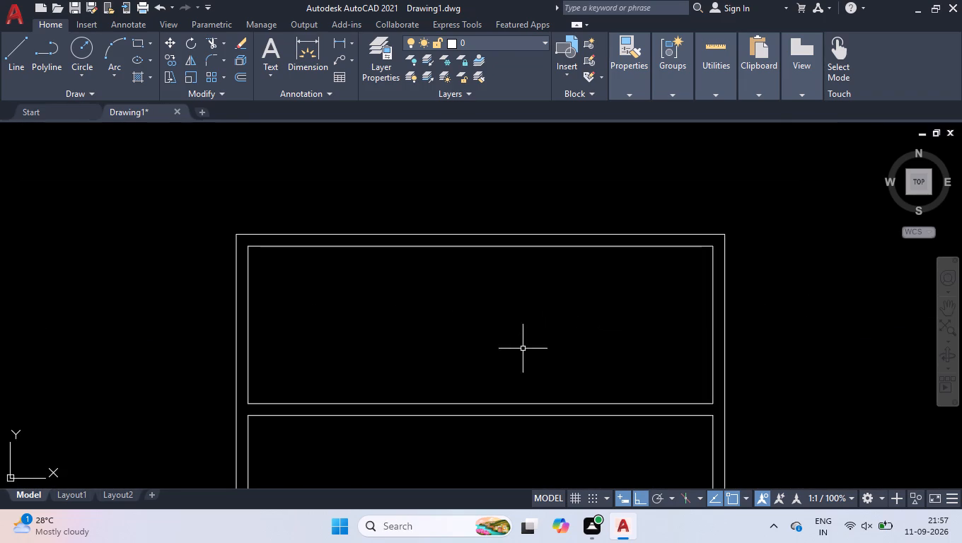
pyautogui.scroll(1, 485, 320)
pyautogui.write('off')
pyautogui.press('Return')
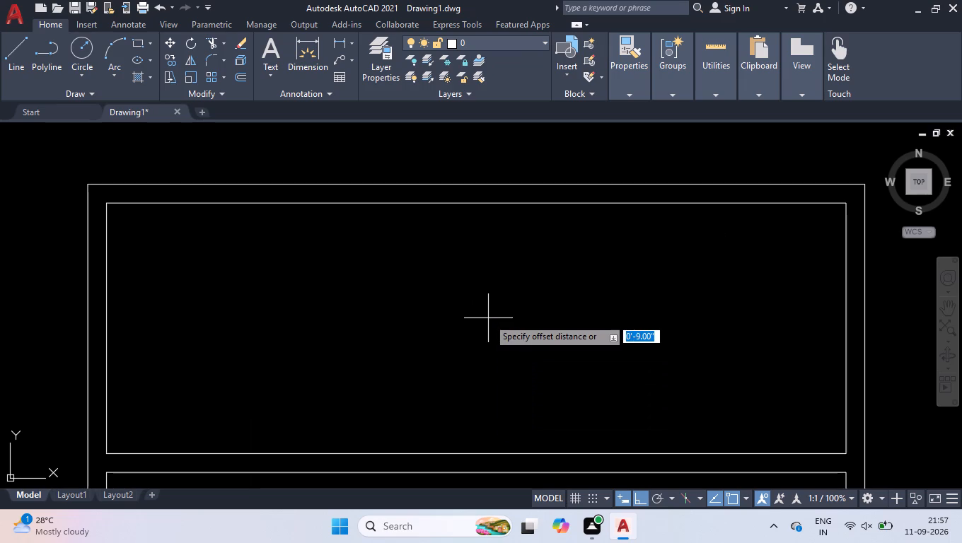
pyautogui.write("11'10")
pyautogui.press('Return')
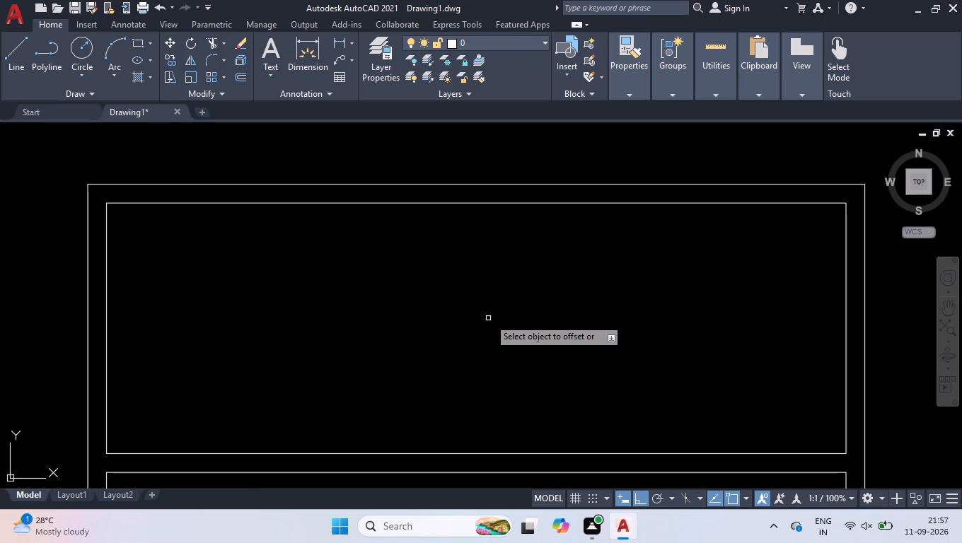
pyautogui.click(105, 315)
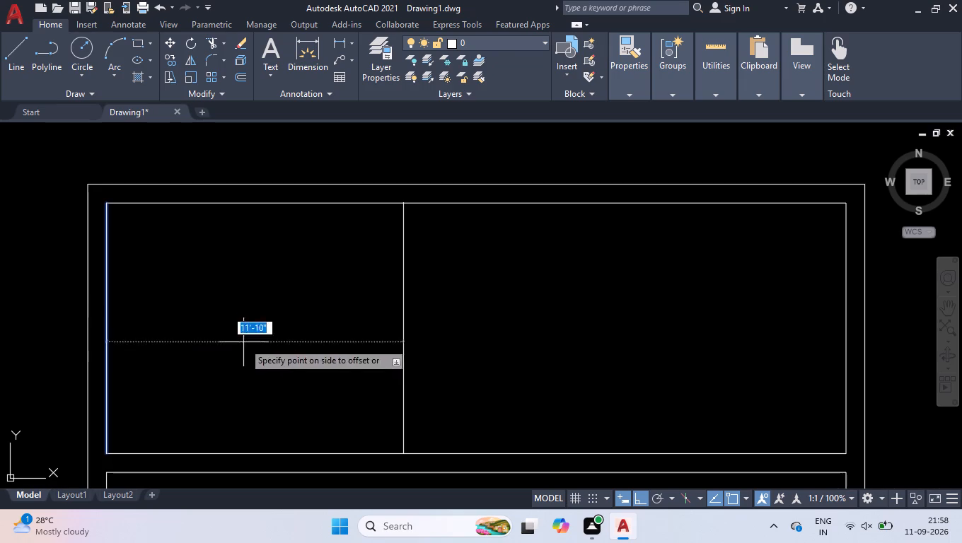
pyautogui.click(243, 342)
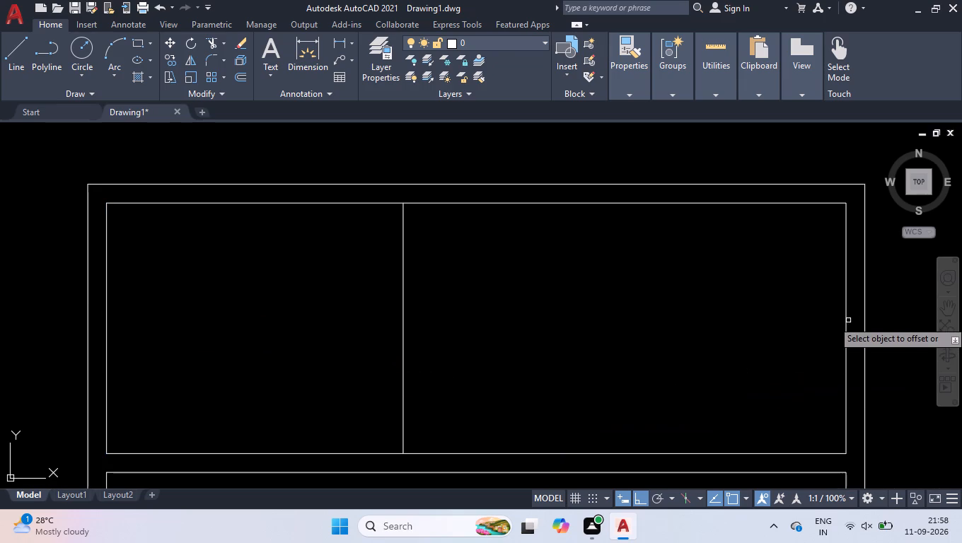
pyautogui.click(845, 320)
pyautogui.click(784, 329)
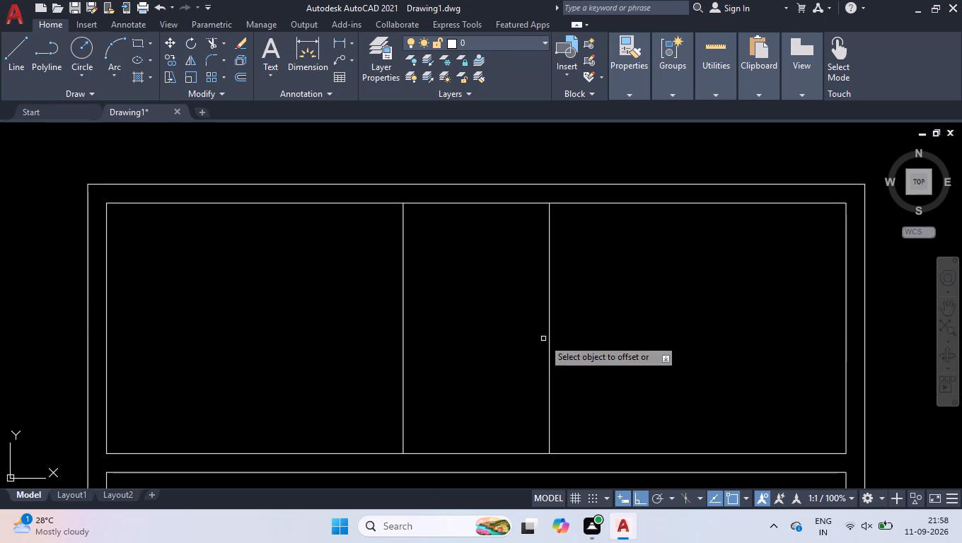
# Offset both new vertical lines in the top room 9" toward the room's centre to complete the partition walls.
pyautogui.click(549, 330)
pyautogui.press('9')
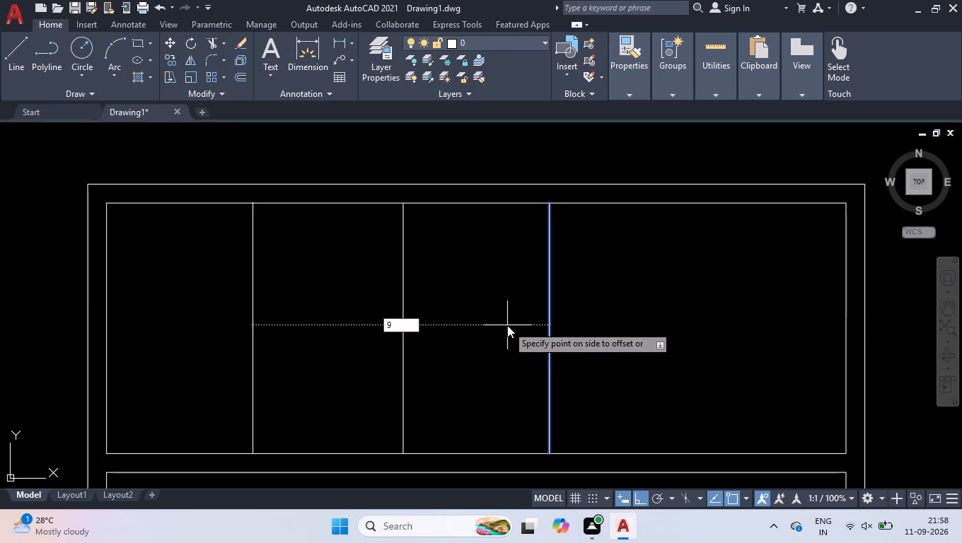
pyautogui.press('Return')
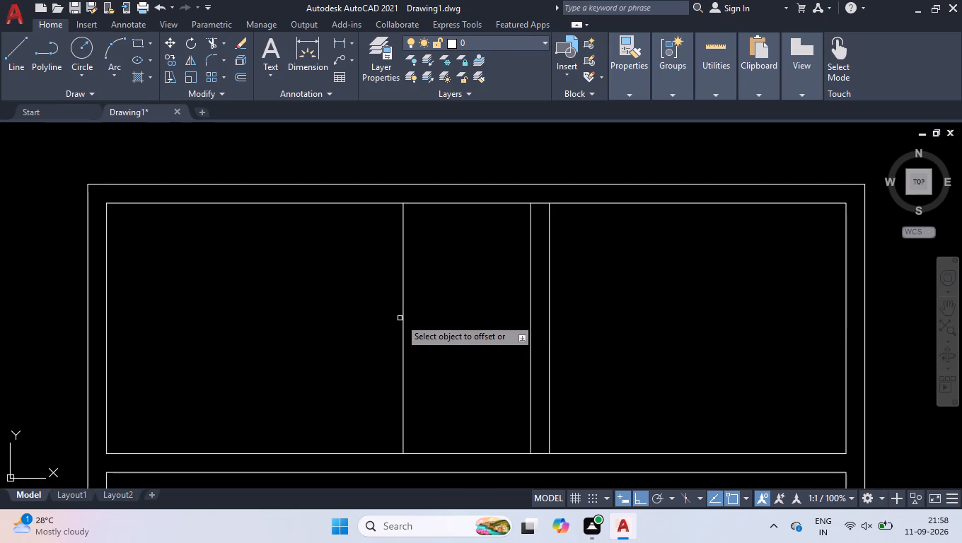
pyautogui.click(405, 311)
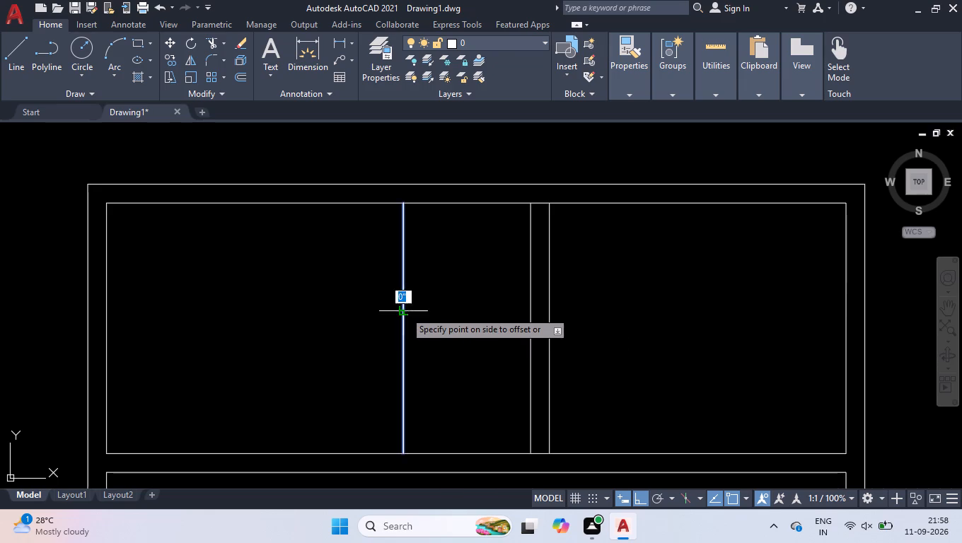
pyautogui.press('9')
pyautogui.press('Return')
pyautogui.press('Return')
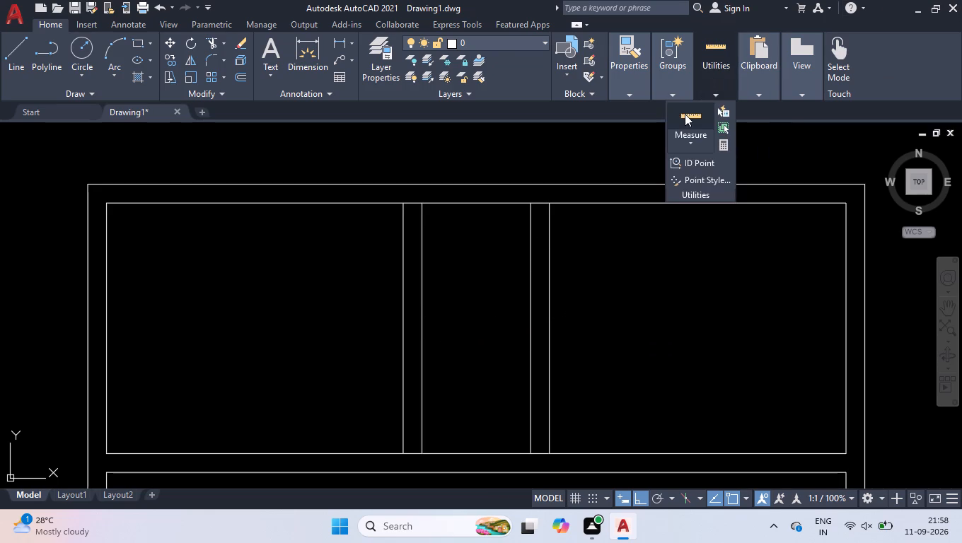
# Measure the width and height of the middle room between the two vertical partition walls.
pyautogui.click(685, 114)
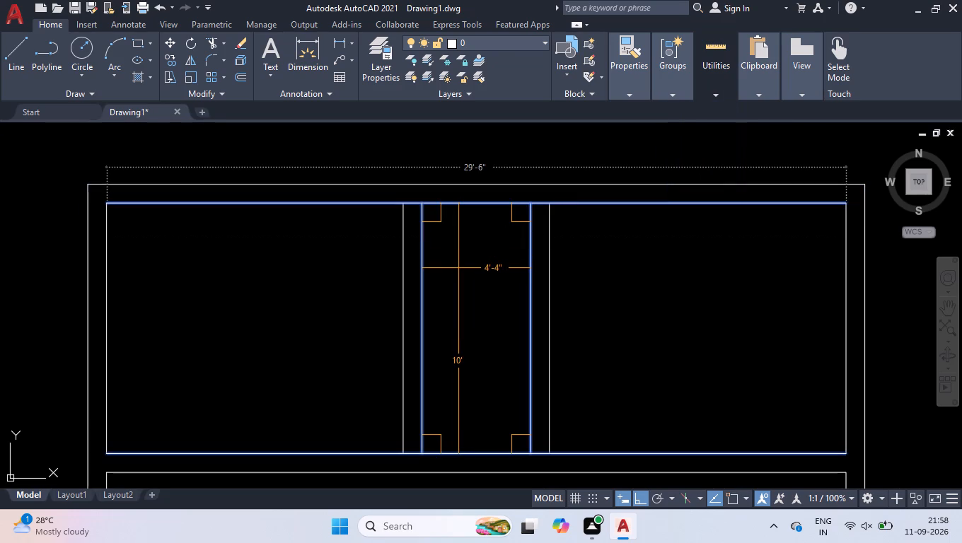
pyautogui.press('space')
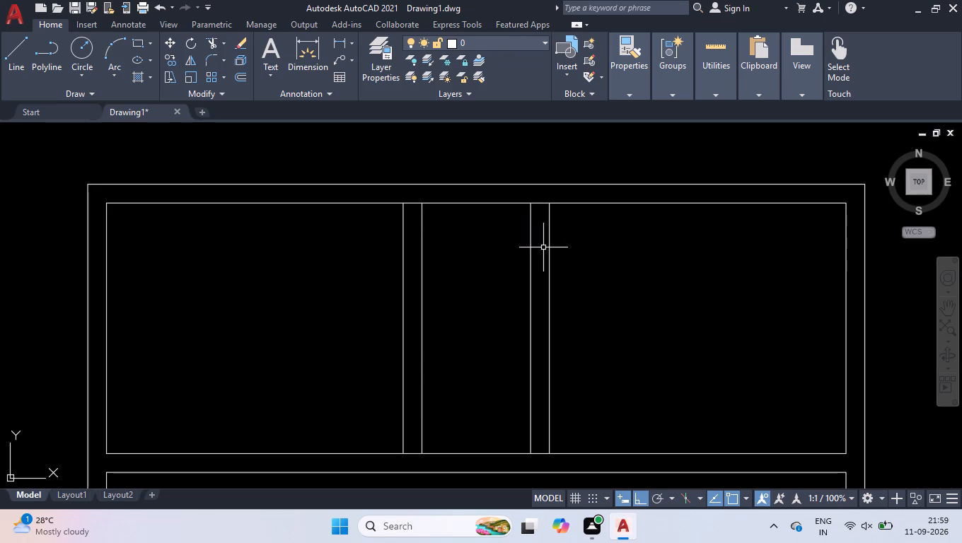
# Move the floor plan's right outer and inner side-wall lines 2'3" outward.
pyautogui.scroll(-3, 675, 122)
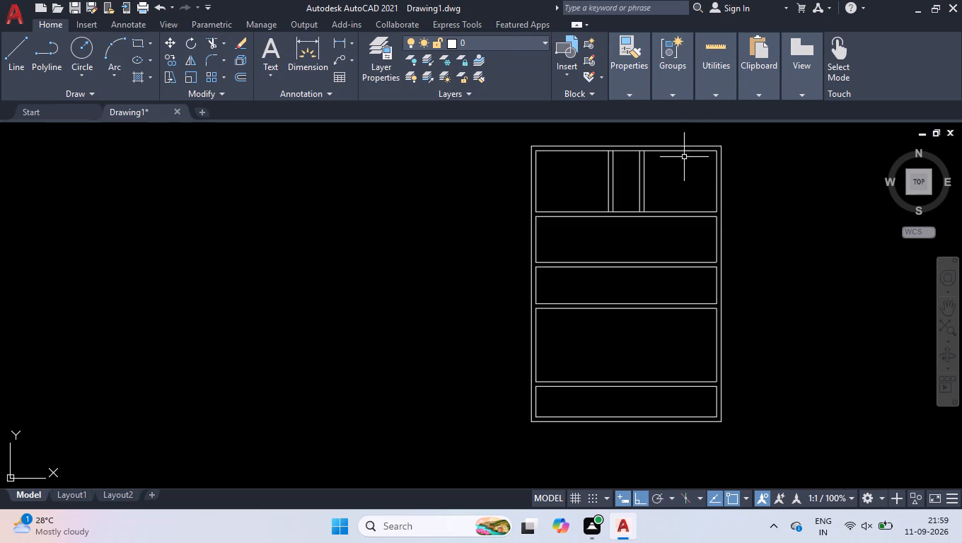
pyautogui.click(700, 139)
pyautogui.click(748, 431)
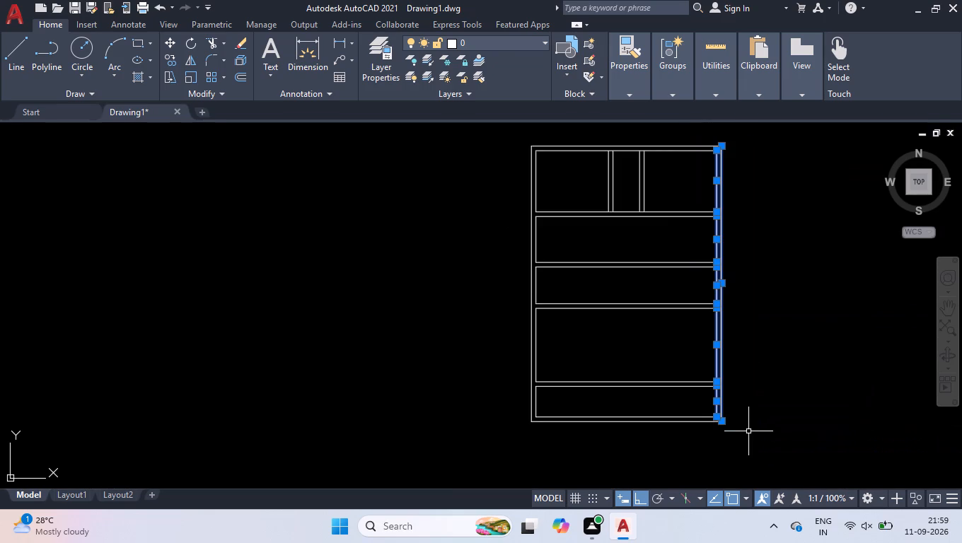
pyautogui.press('m')
pyautogui.press('Return')
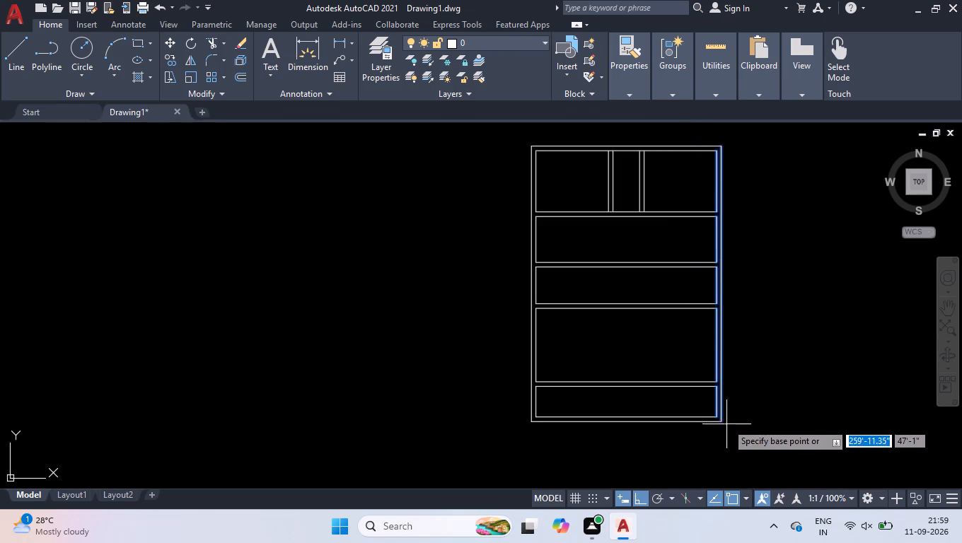
pyautogui.click(722, 421)
pyautogui.write("2'3")
pyautogui.press('Return')
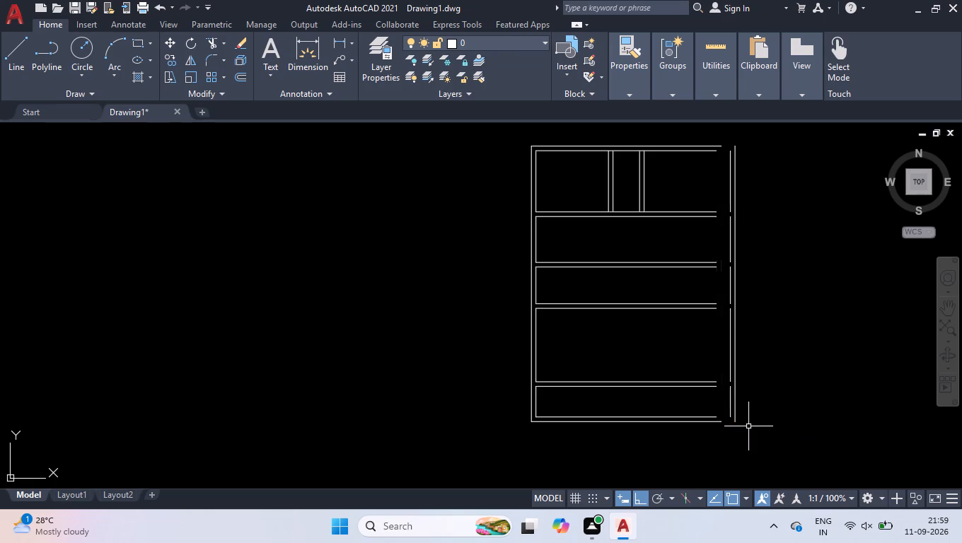
# Extend all the horizontal wall lines to meet the relocated right side wall.
pyautogui.write('ex')
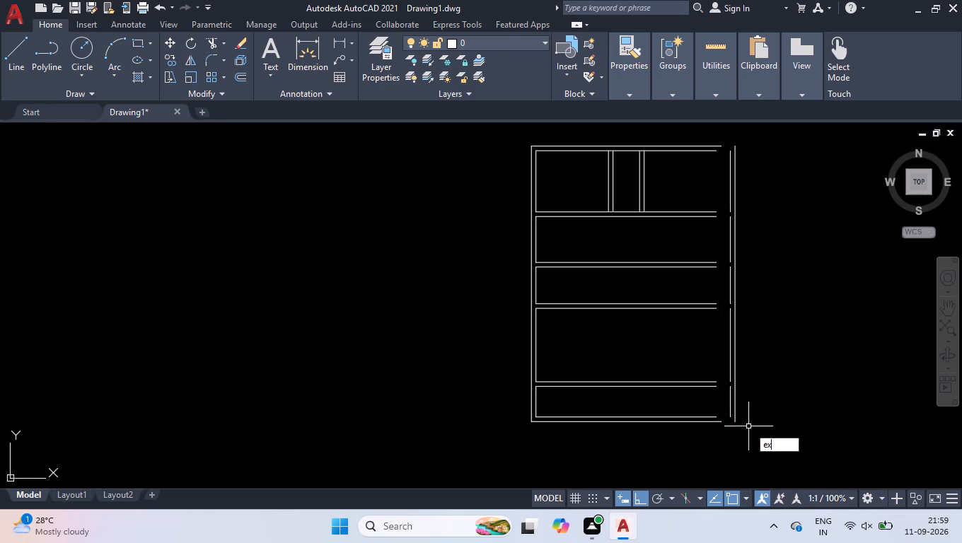
pyautogui.press('Return')
pyautogui.click(702, 134)
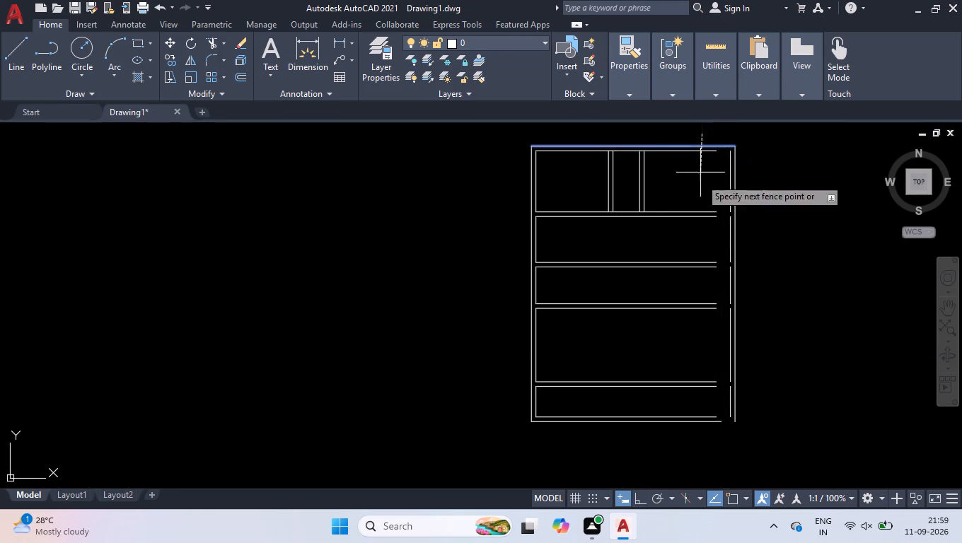
pyautogui.click(706, 436)
pyautogui.press('space')
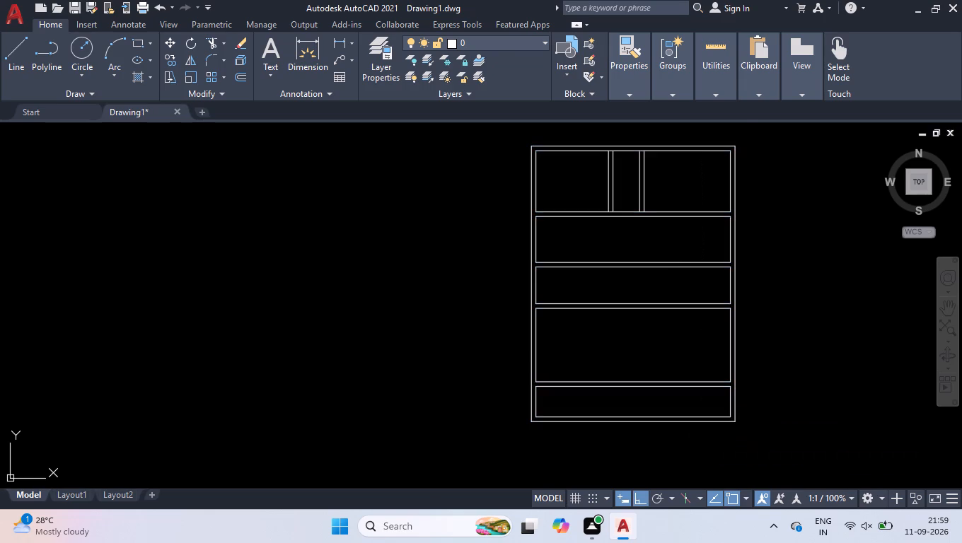
# Delete both lines of the right vertical partition in the top room.
pyautogui.scroll(-2, 783, 278)
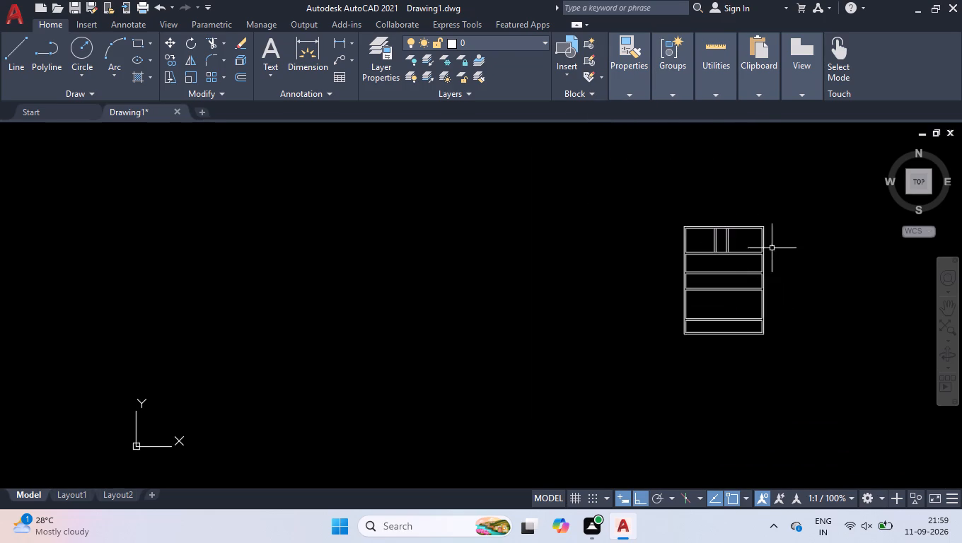
pyautogui.scroll(4, 758, 227)
pyautogui.scroll(1, 689, 236)
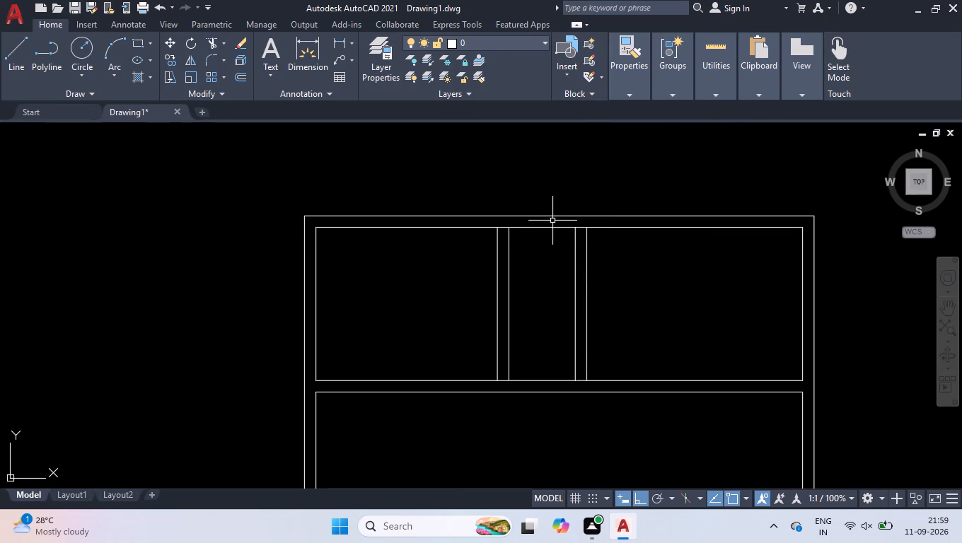
pyautogui.click(552, 221)
pyautogui.click(620, 403)
pyautogui.press('Delete')
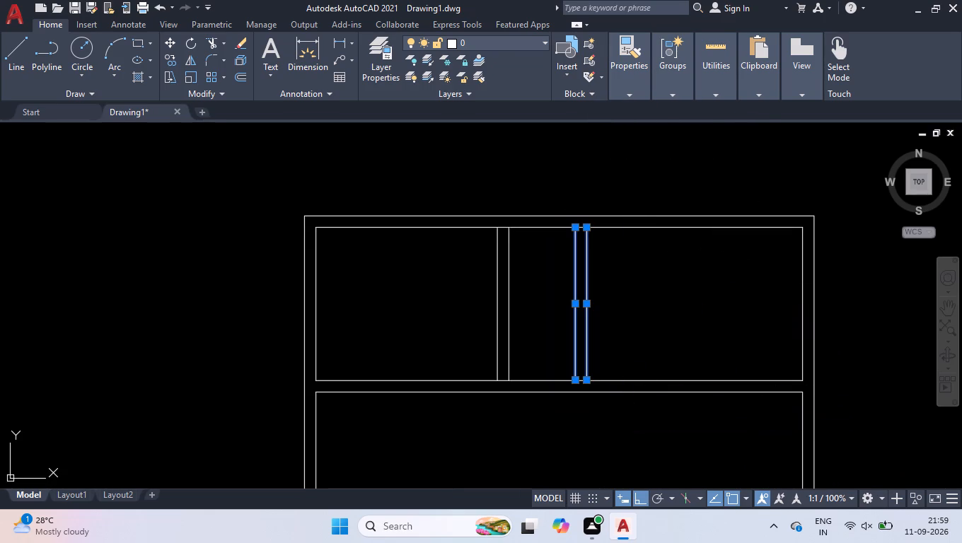
# Rebuild the right partition by offsetting the top room's right inner wall line 11'10" inward and the new line 9" further inward.
pyautogui.write('off')
pyautogui.press('Return')
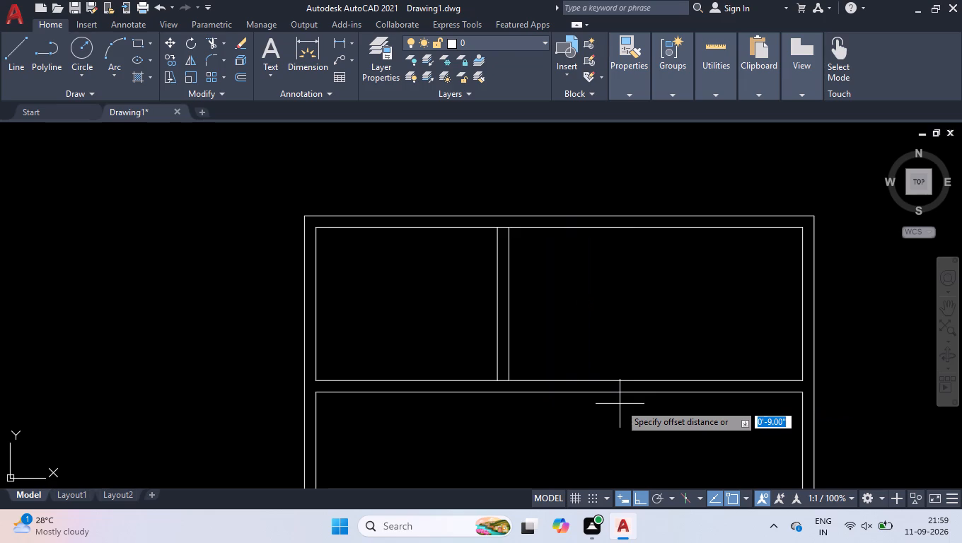
pyautogui.write("11'10")
pyautogui.press('Return')
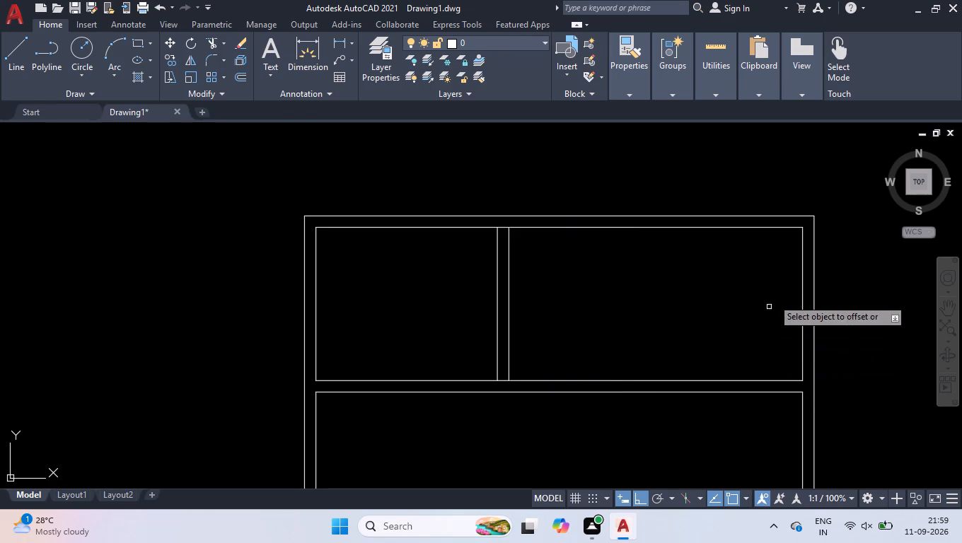
pyautogui.click(804, 274)
pyautogui.click(733, 292)
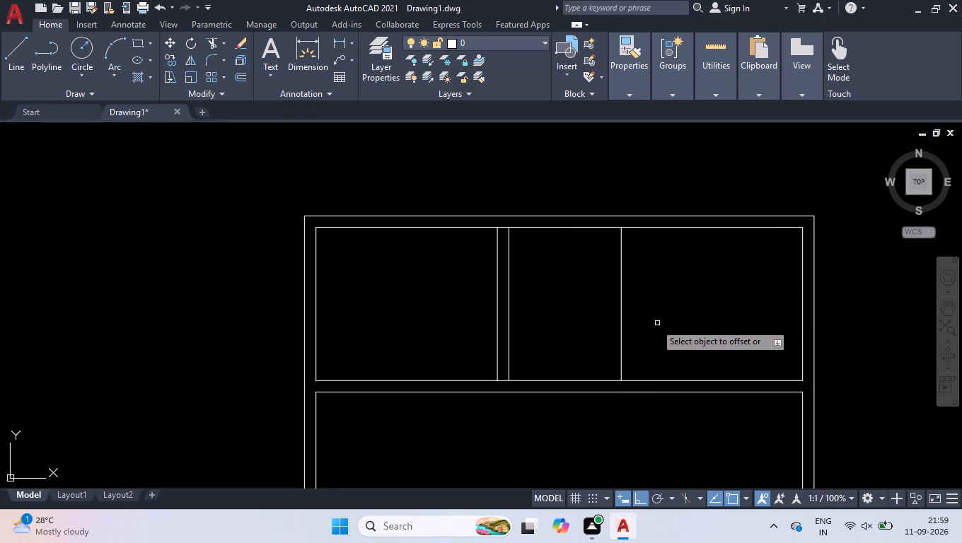
pyautogui.click(620, 303)
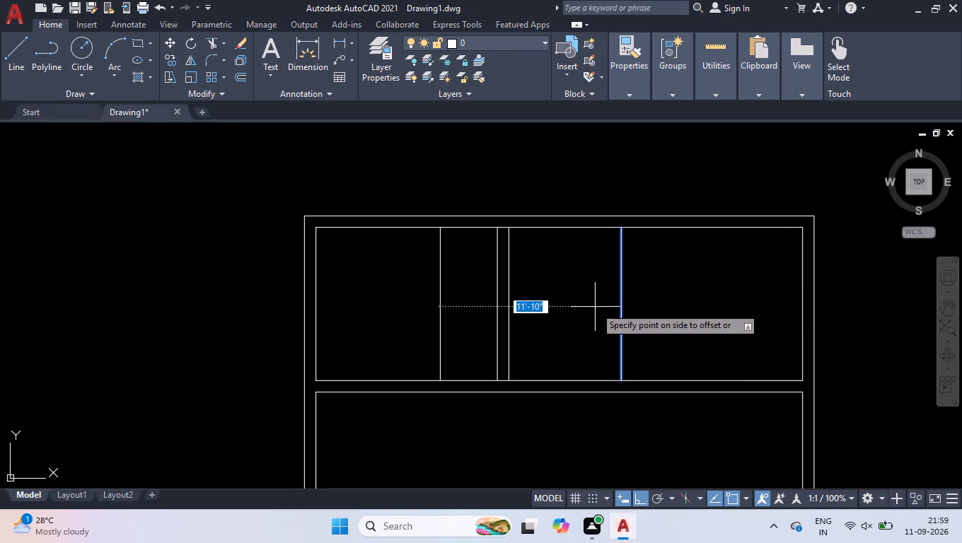
pyautogui.press('9')
pyautogui.press('Return')
pyautogui.press('Return')
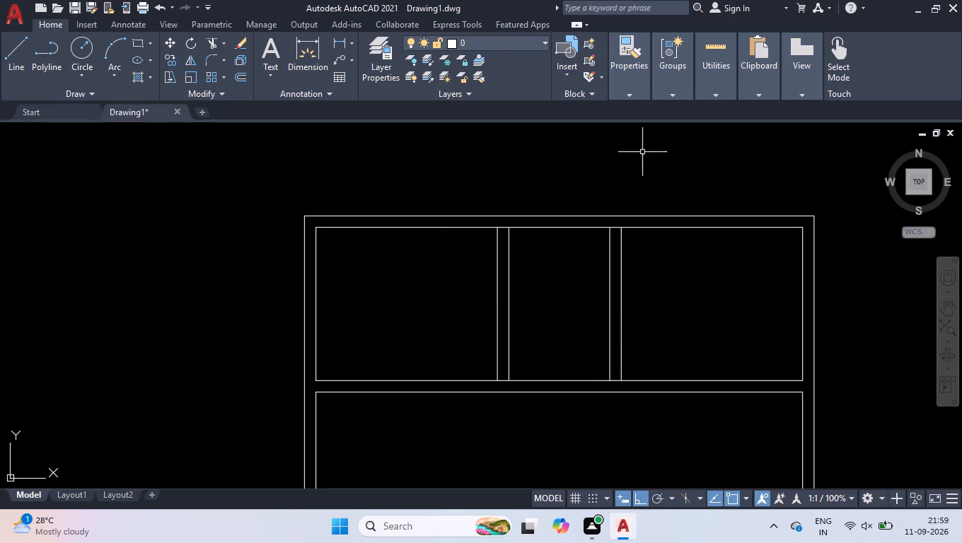
# Measure the width and height of the middle room between the two vertical partitions.
pyautogui.click(696, 117)
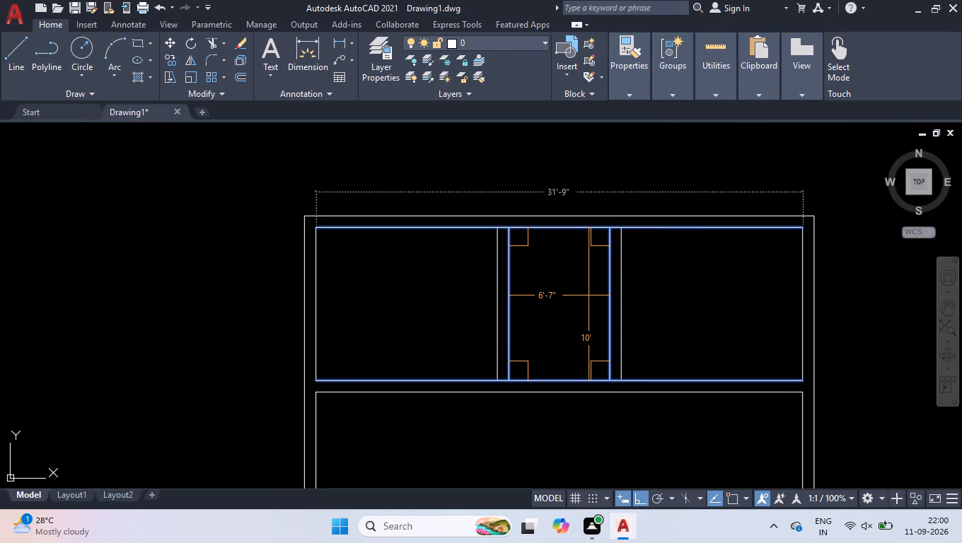
pyautogui.press('space')
# Move the floor plan's right outer and inner side-wall lines 1' outward.
pyautogui.scroll(-3, 627, 207)
pyautogui.click(641, 193)
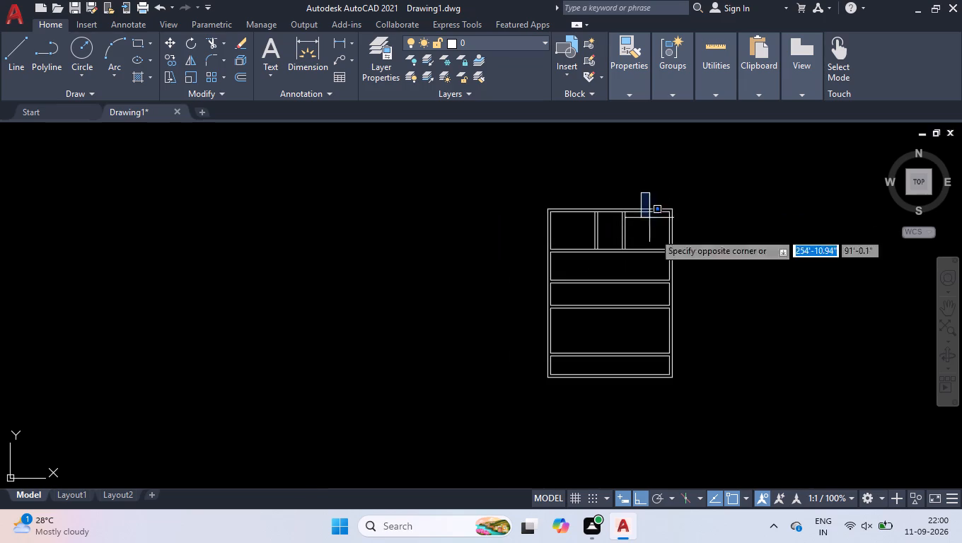
pyautogui.click(694, 431)
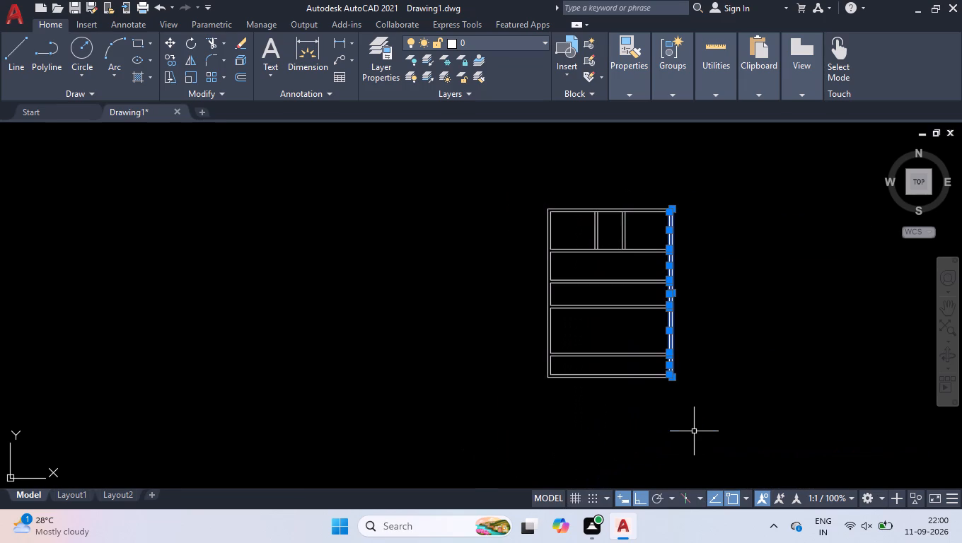
pyautogui.press('m')
pyautogui.press('Return')
pyautogui.scroll(1, 668, 348)
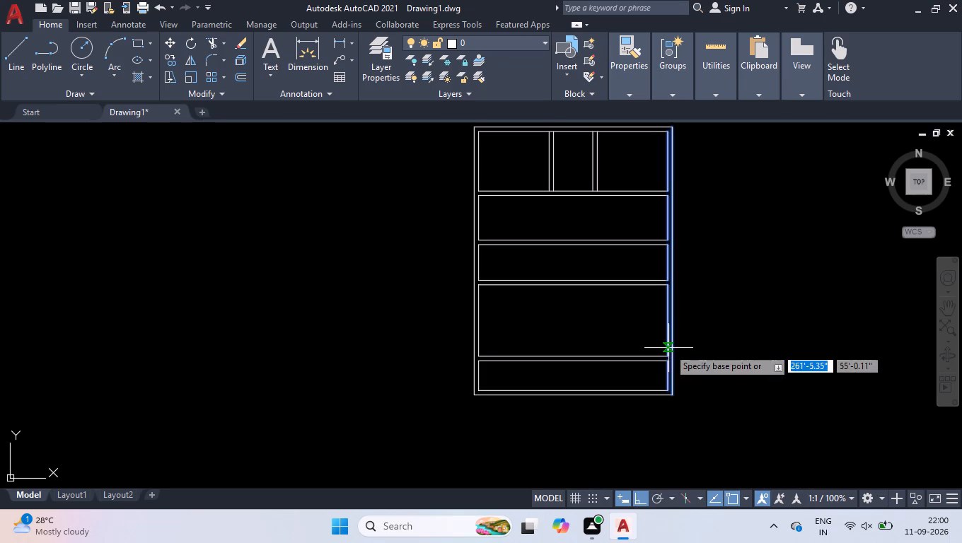
pyautogui.click(676, 396)
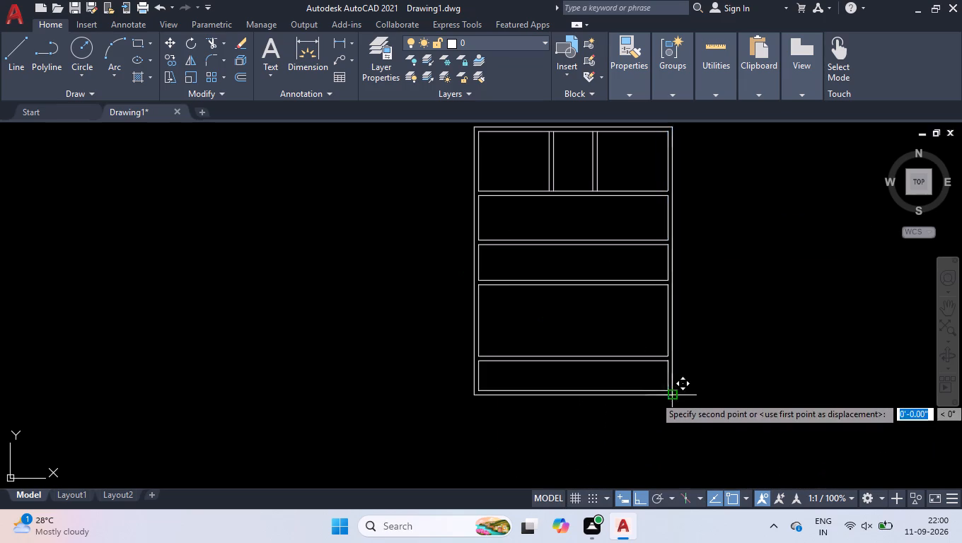
pyautogui.write("1'")
pyautogui.press('Return')
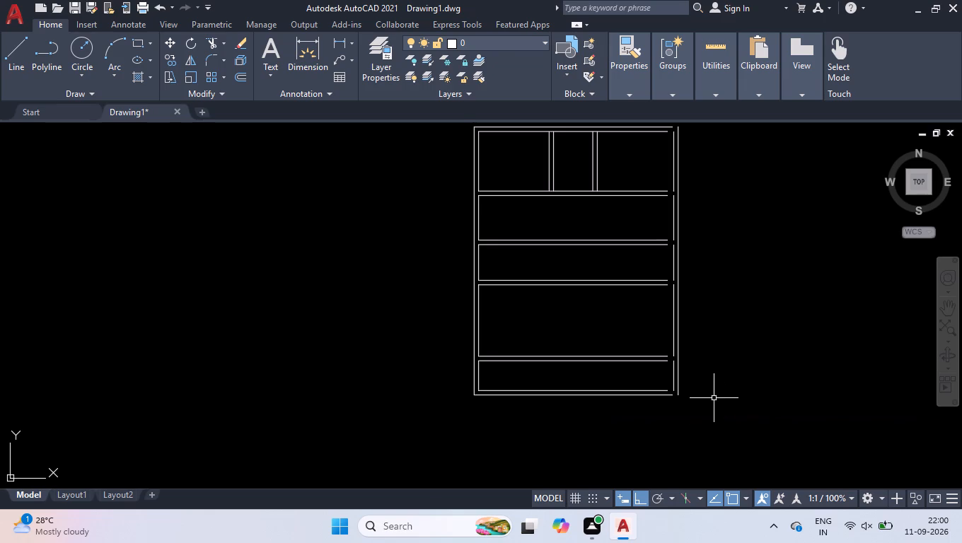
# Extend all the horizontal wall lines across the 1' gap to the right side wall.
pyautogui.write('ex')
pyautogui.press('Return')
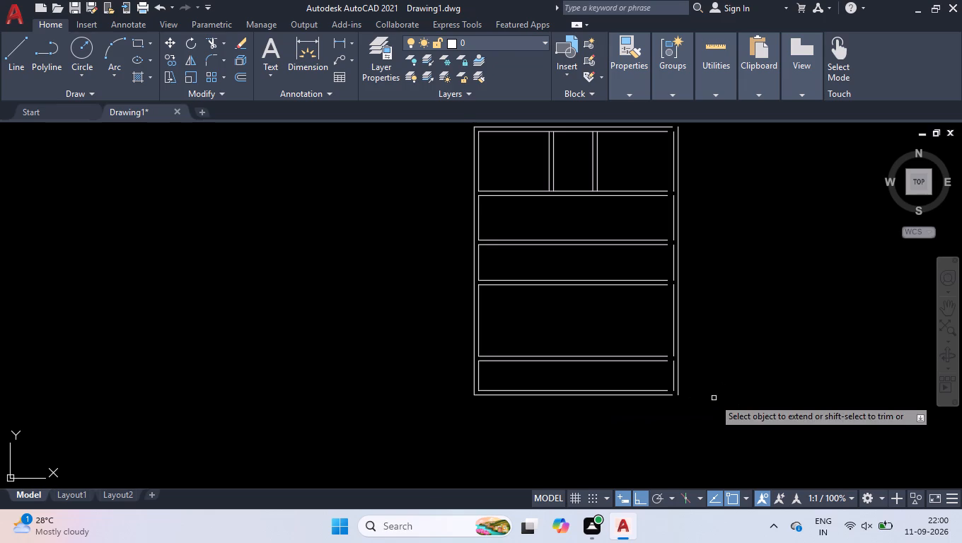
pyautogui.scroll(-1, 624, 383)
pyautogui.scroll(1, 632, 290)
pyautogui.click(632, 170)
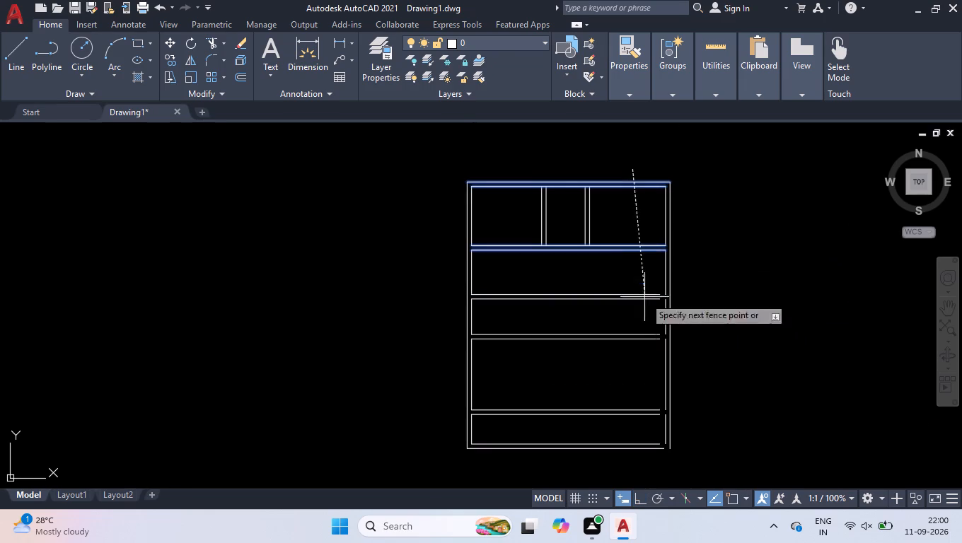
pyautogui.click(644, 482)
pyautogui.press('space')
# Move both lines of the top room's right vertical partition 1' to the right.
pyautogui.scroll(3, 581, 187)
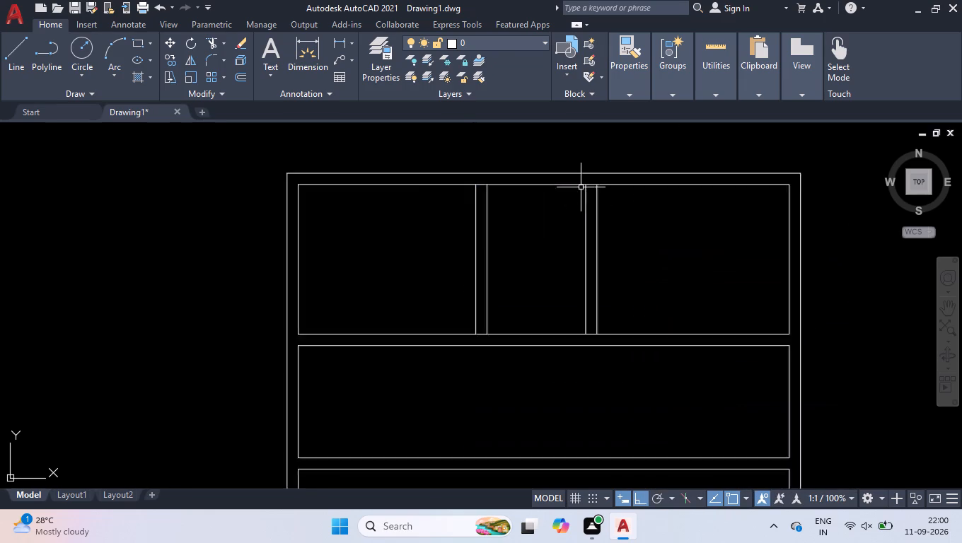
pyautogui.click(578, 177)
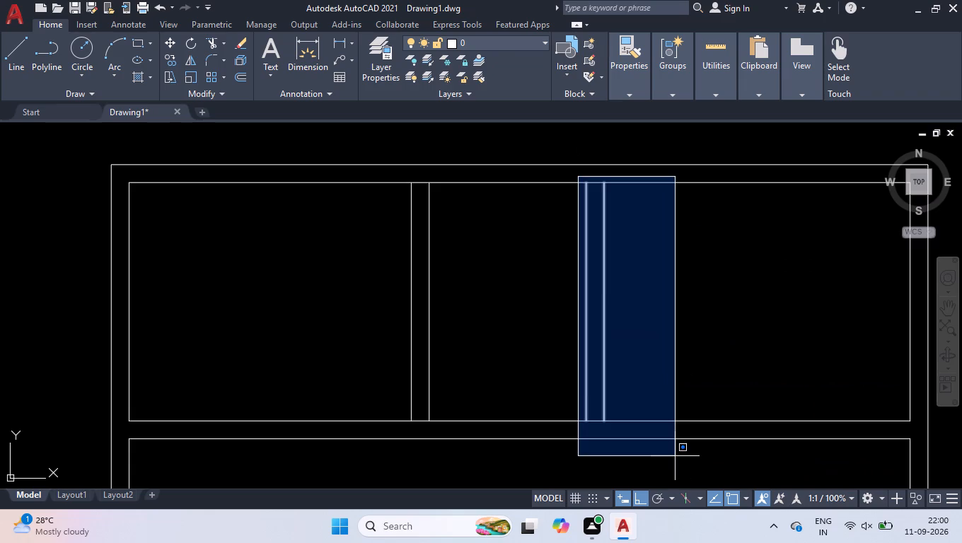
pyautogui.click(675, 456)
pyautogui.press('m')
pyautogui.press('Return')
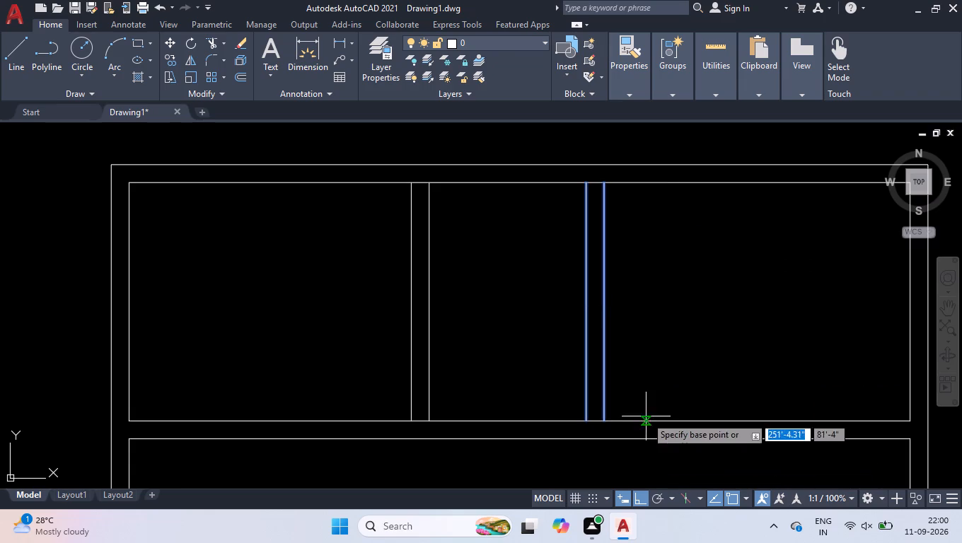
pyautogui.click(606, 418)
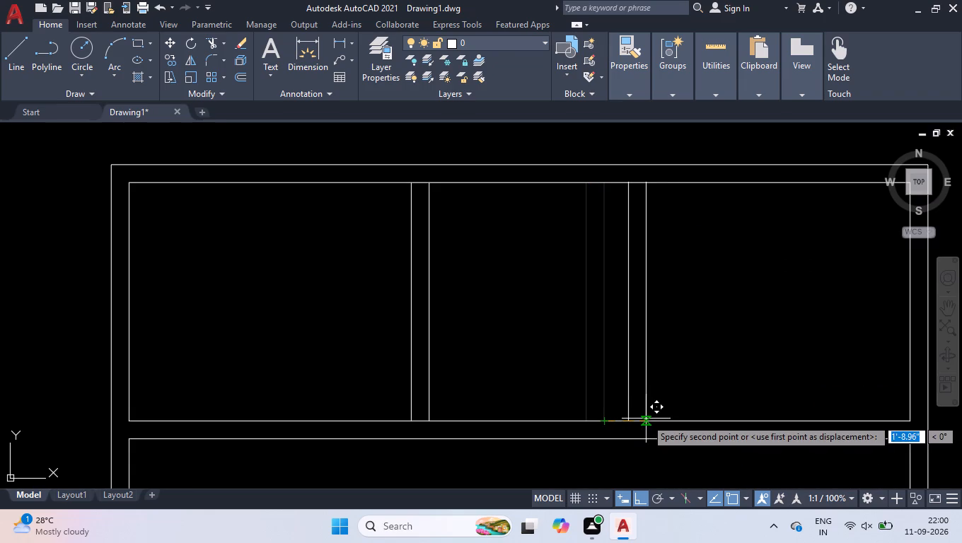
pyautogui.write("1'")
pyautogui.press('Return')
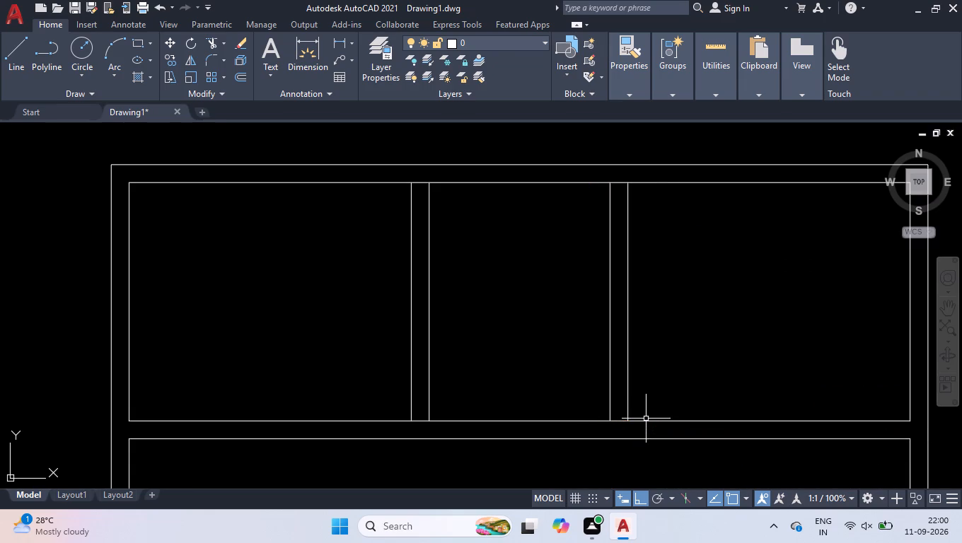
# Offset the middle room's left and right partition faces 3'5" inward to form a central dividing wall.
pyautogui.write('off')
pyautogui.press('Return')
pyautogui.write("3'5")
pyautogui.press('Return')
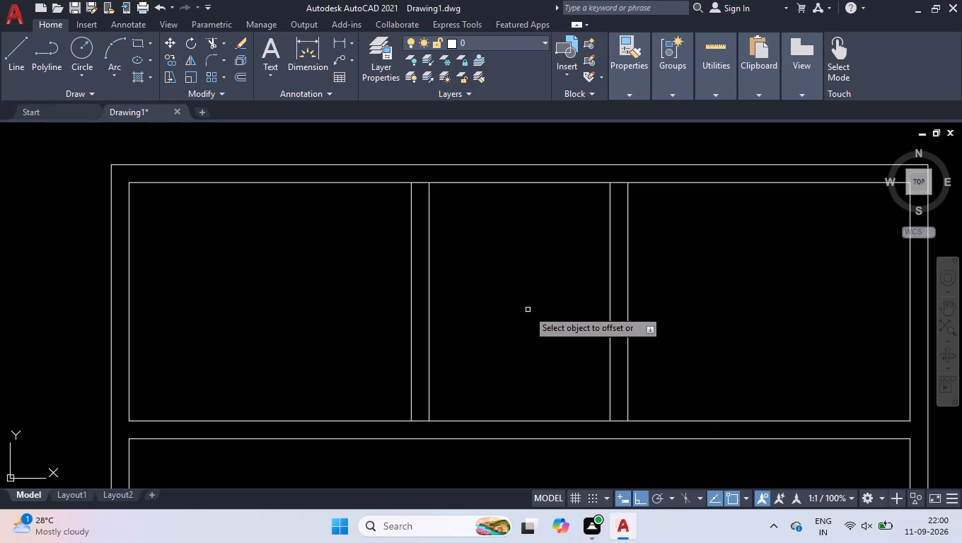
pyautogui.click(431, 300)
pyautogui.click(478, 304)
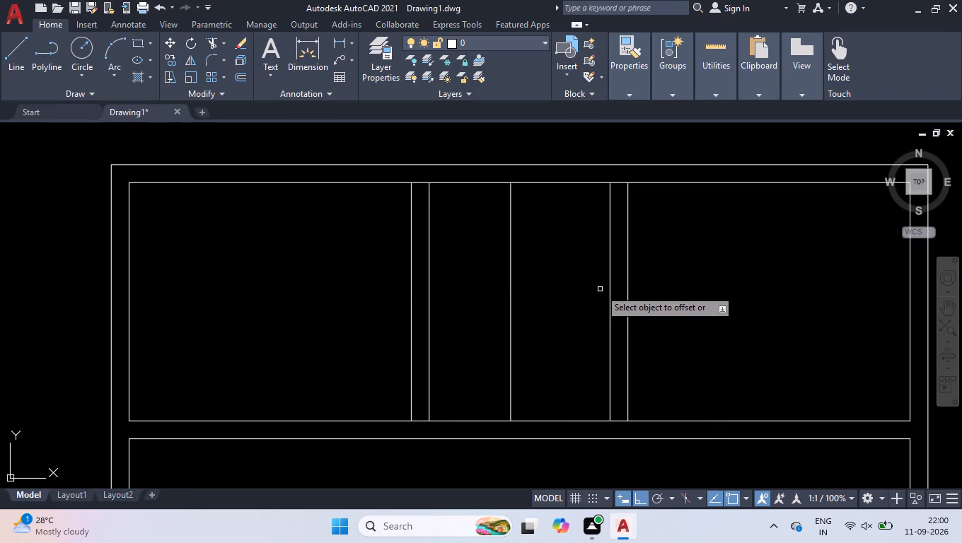
pyautogui.click(610, 281)
pyautogui.click(572, 291)
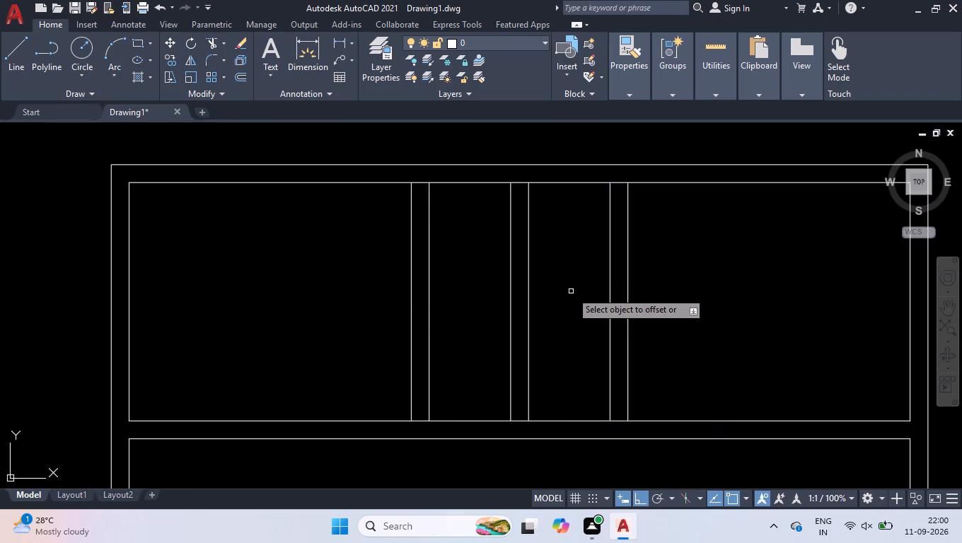
pyautogui.press('Return')
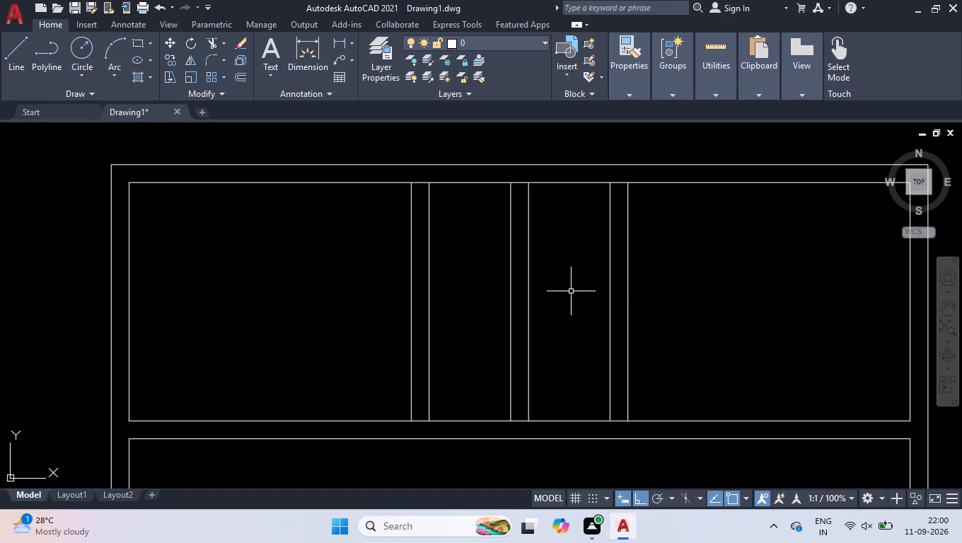
# Trim the top wall's inner line where it crosses the top room's two vertical partition walls.
pyautogui.write('tr')
pyautogui.press('Return')
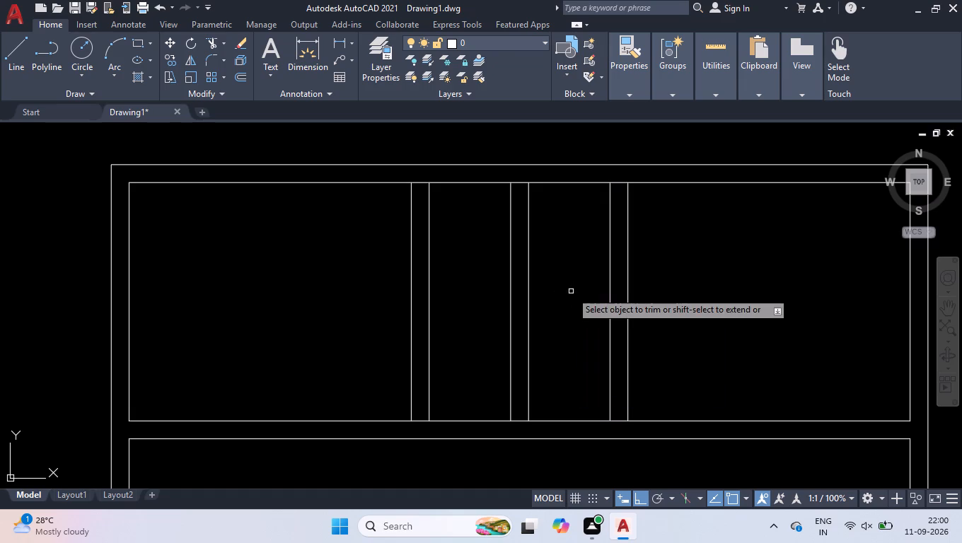
pyautogui.click(417, 183)
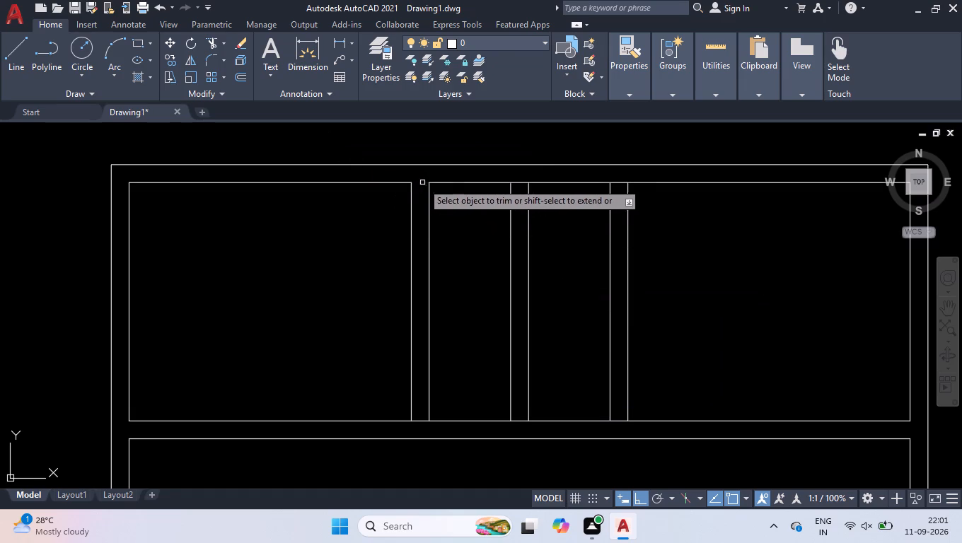
pyautogui.click(618, 182)
pyautogui.press('Return')
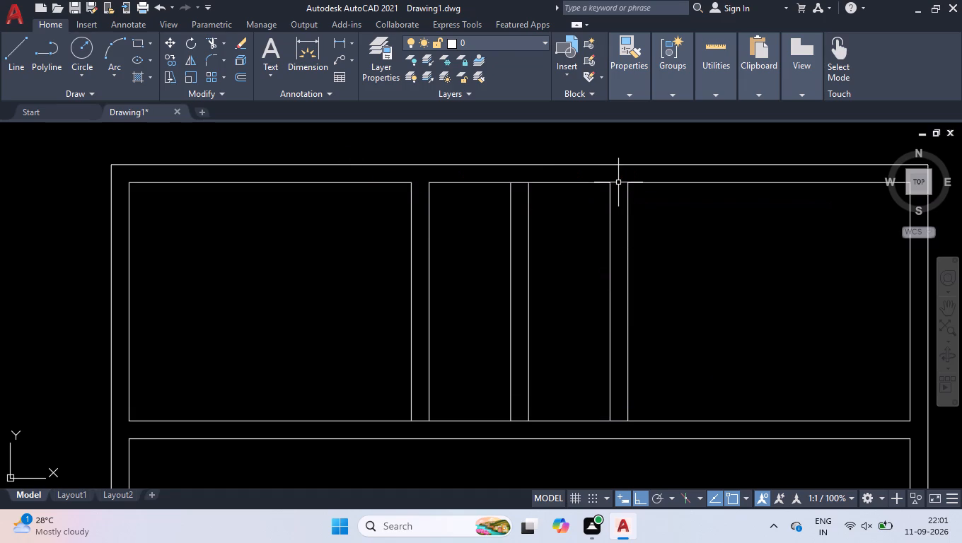
# Offset the middle room's top inner line 7' downward, and offset that new line 9" further down to form a cross wall.
pyautogui.write('off')
pyautogui.press('Return')
pyautogui.write("7'")
pyautogui.press('Return')
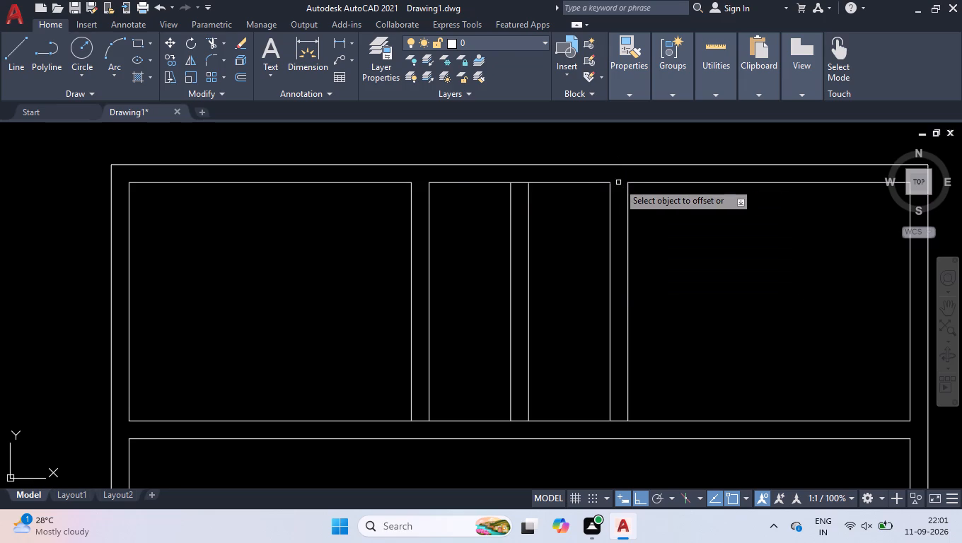
pyautogui.click(582, 182)
pyautogui.click(578, 271)
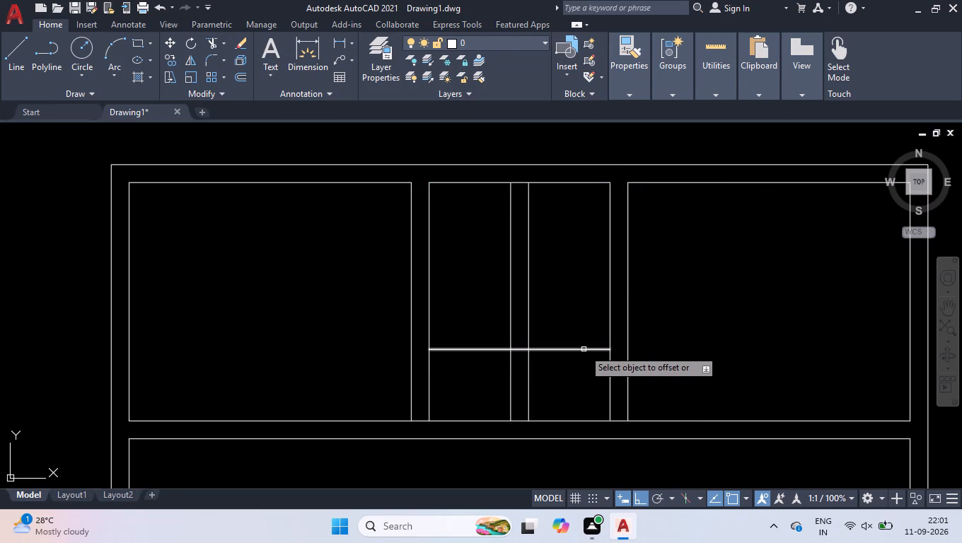
pyautogui.click(584, 349)
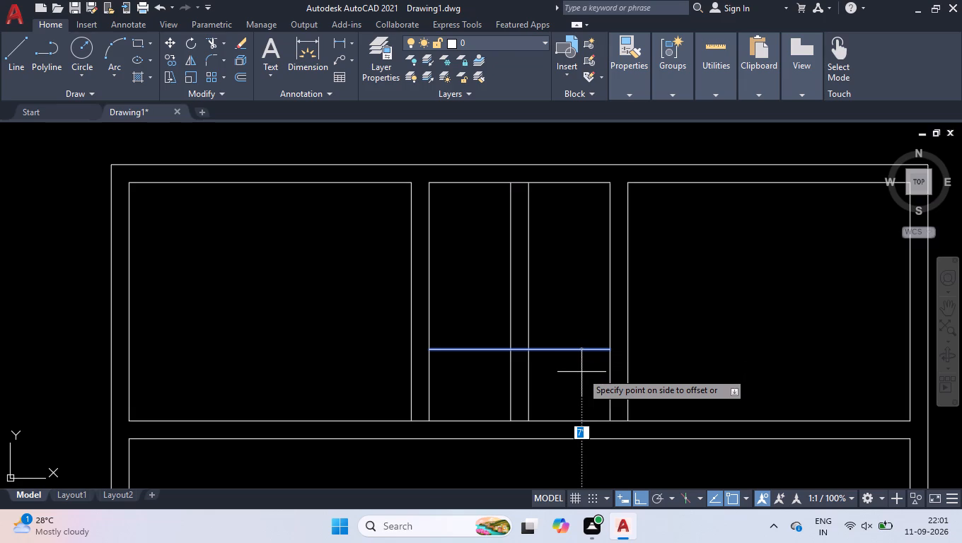
pyautogui.press('9')
pyautogui.press('Return')
pyautogui.press('Return')
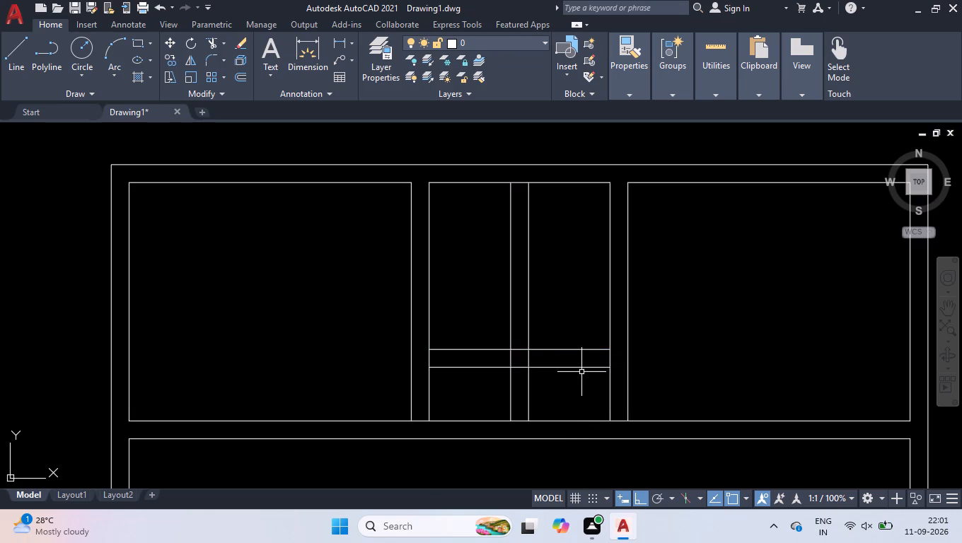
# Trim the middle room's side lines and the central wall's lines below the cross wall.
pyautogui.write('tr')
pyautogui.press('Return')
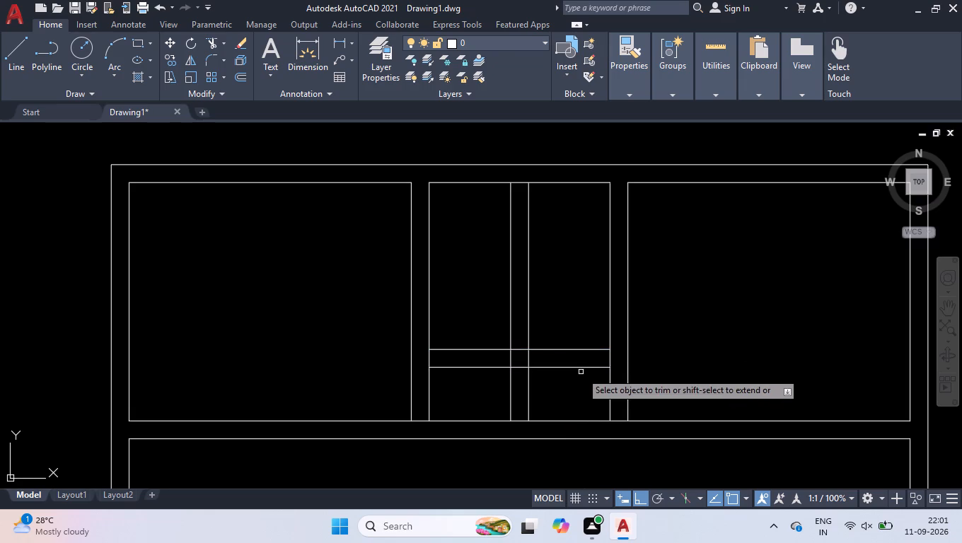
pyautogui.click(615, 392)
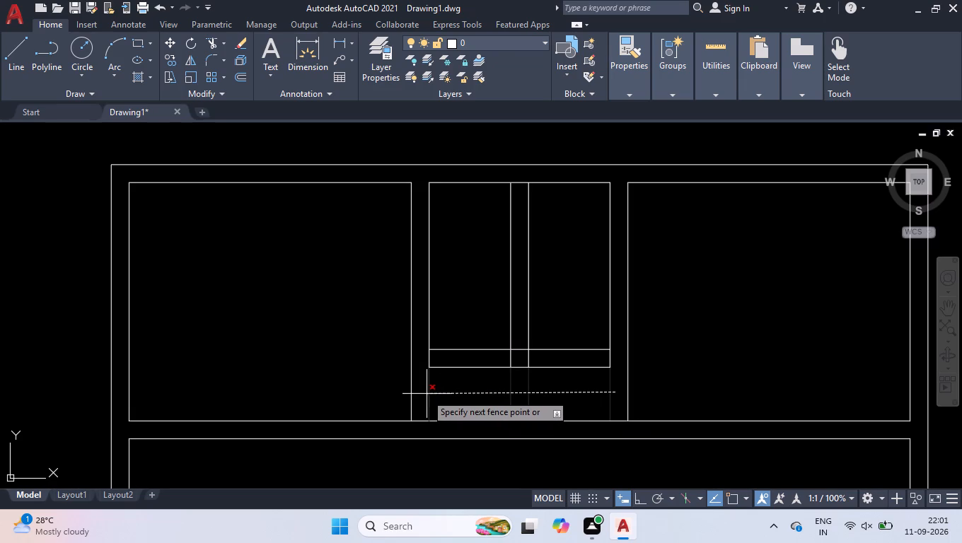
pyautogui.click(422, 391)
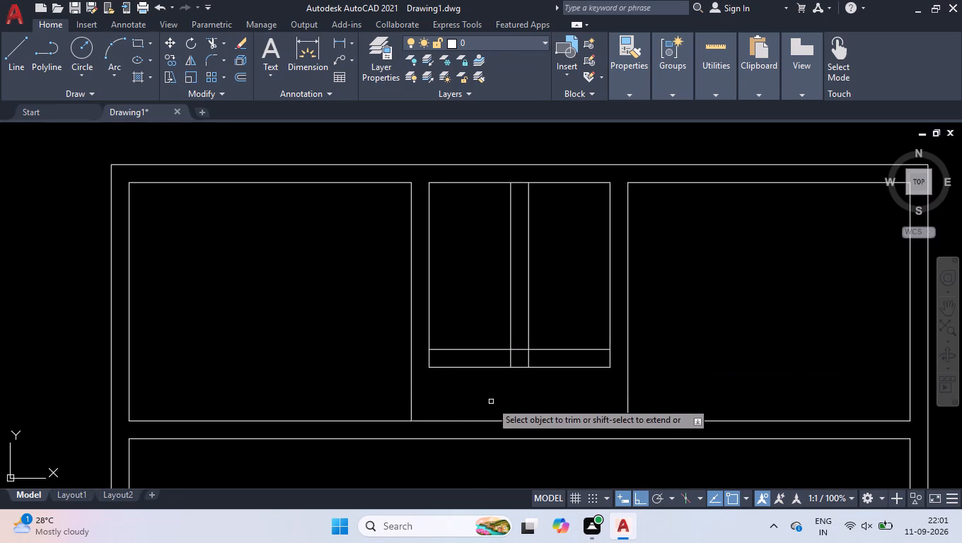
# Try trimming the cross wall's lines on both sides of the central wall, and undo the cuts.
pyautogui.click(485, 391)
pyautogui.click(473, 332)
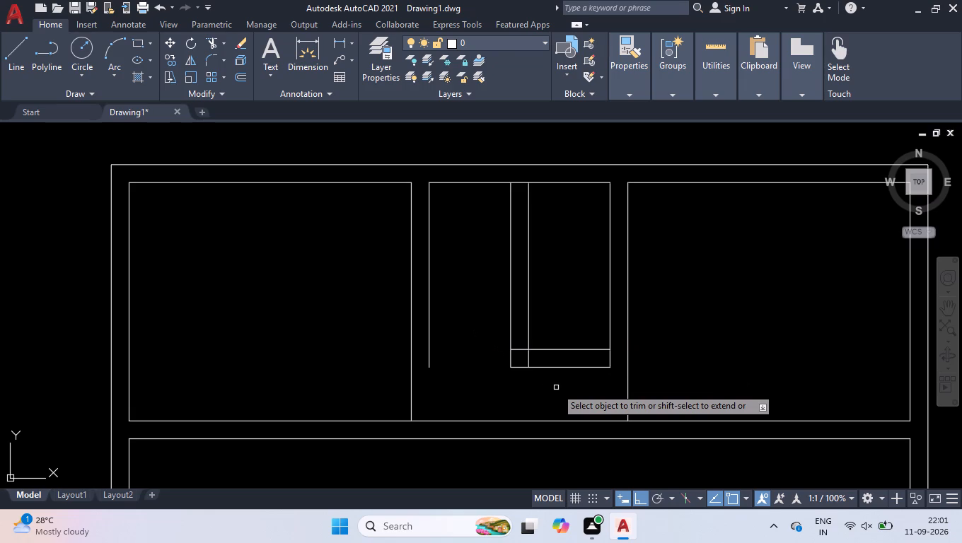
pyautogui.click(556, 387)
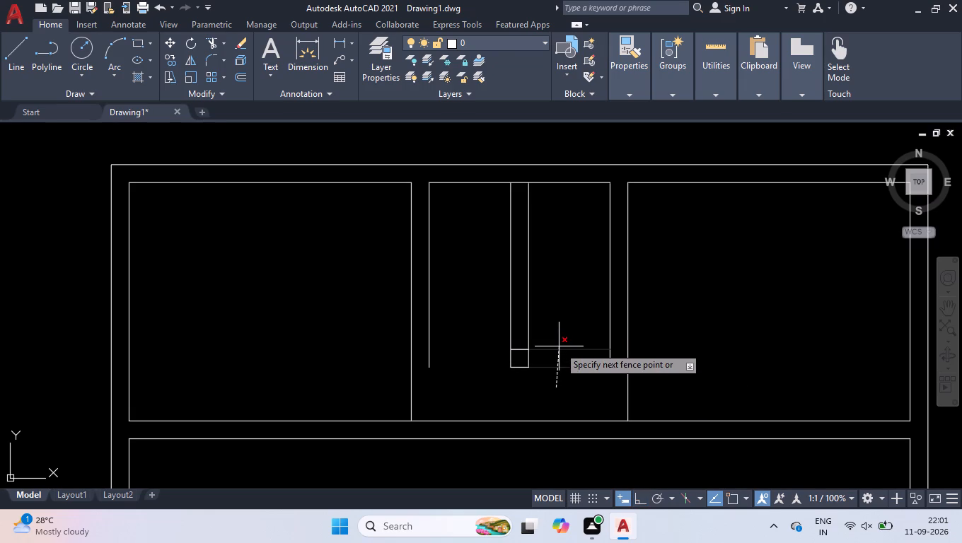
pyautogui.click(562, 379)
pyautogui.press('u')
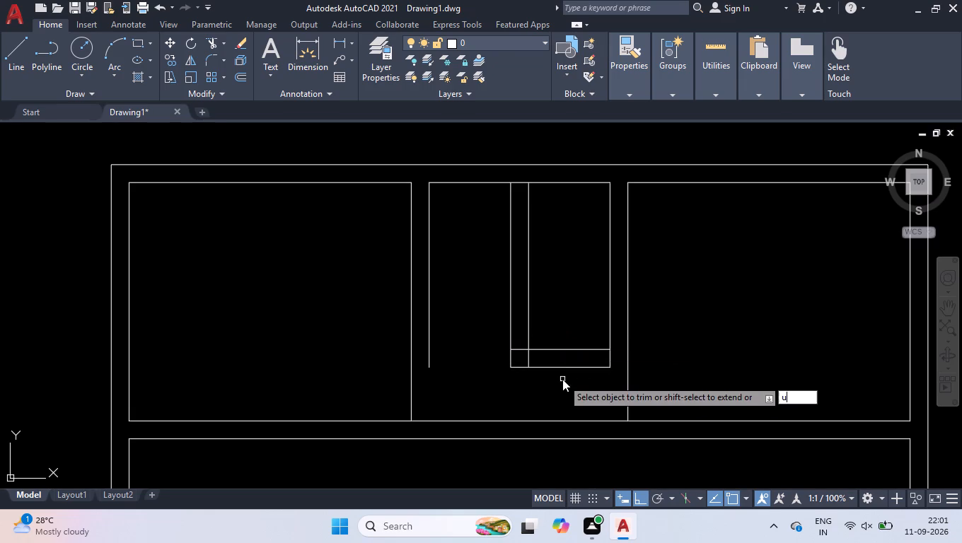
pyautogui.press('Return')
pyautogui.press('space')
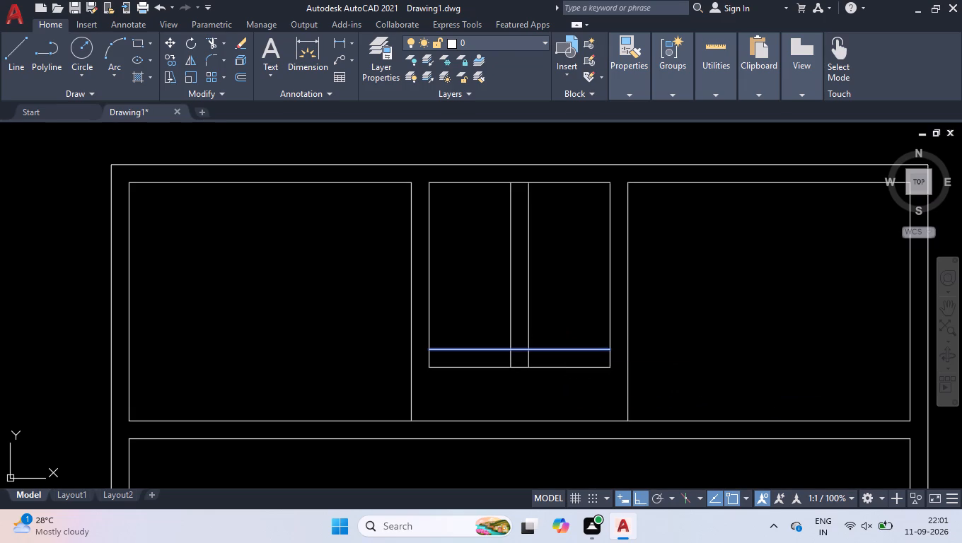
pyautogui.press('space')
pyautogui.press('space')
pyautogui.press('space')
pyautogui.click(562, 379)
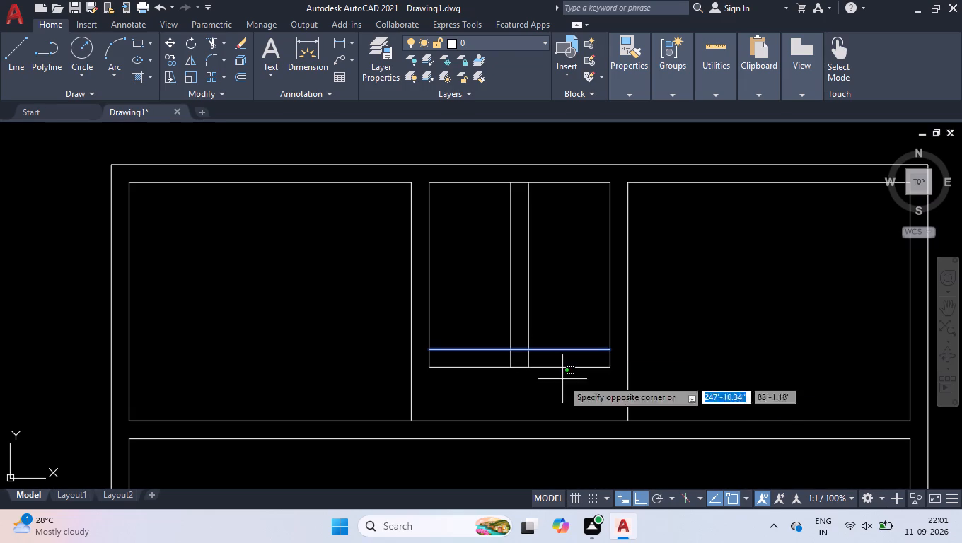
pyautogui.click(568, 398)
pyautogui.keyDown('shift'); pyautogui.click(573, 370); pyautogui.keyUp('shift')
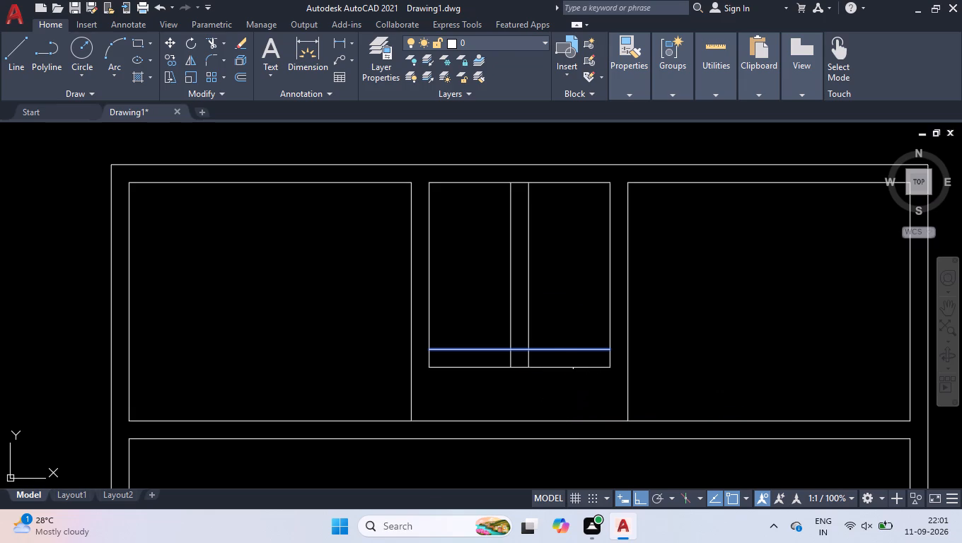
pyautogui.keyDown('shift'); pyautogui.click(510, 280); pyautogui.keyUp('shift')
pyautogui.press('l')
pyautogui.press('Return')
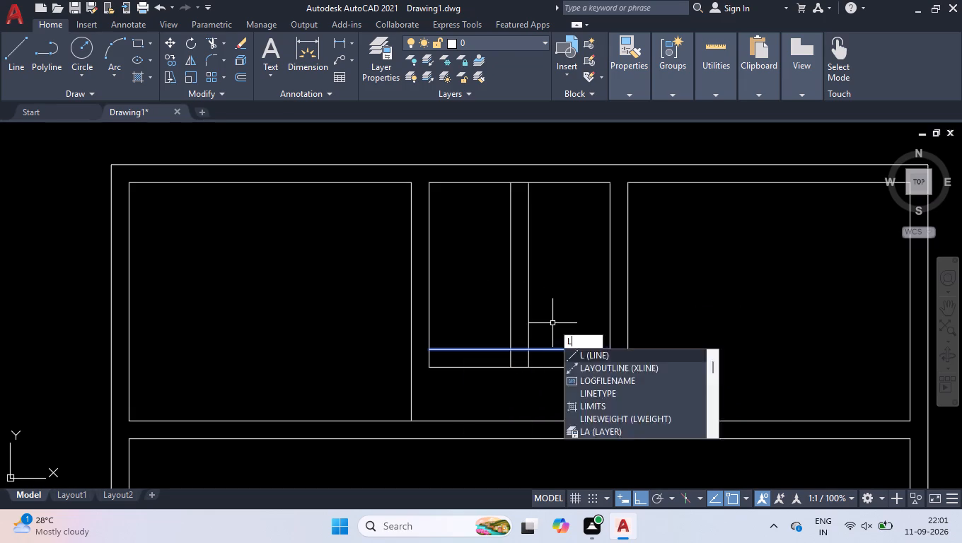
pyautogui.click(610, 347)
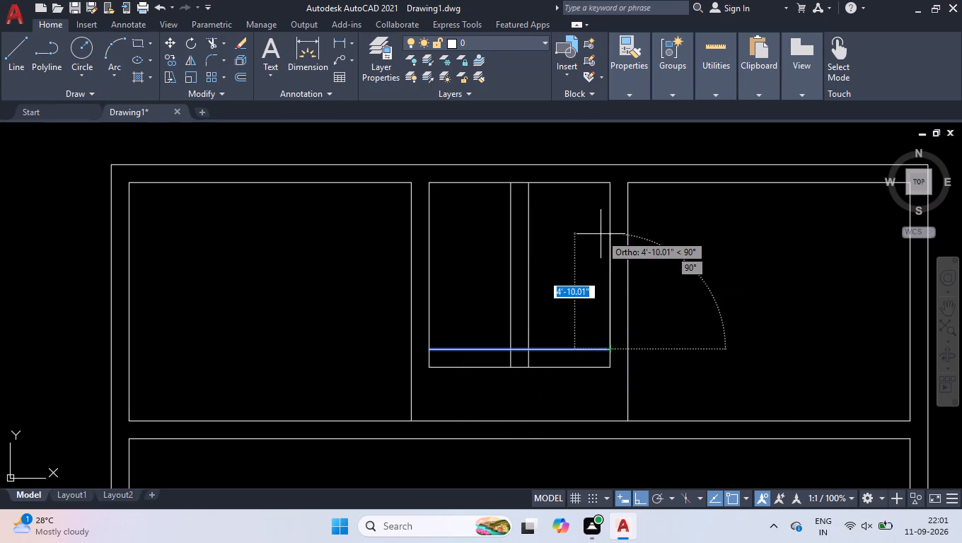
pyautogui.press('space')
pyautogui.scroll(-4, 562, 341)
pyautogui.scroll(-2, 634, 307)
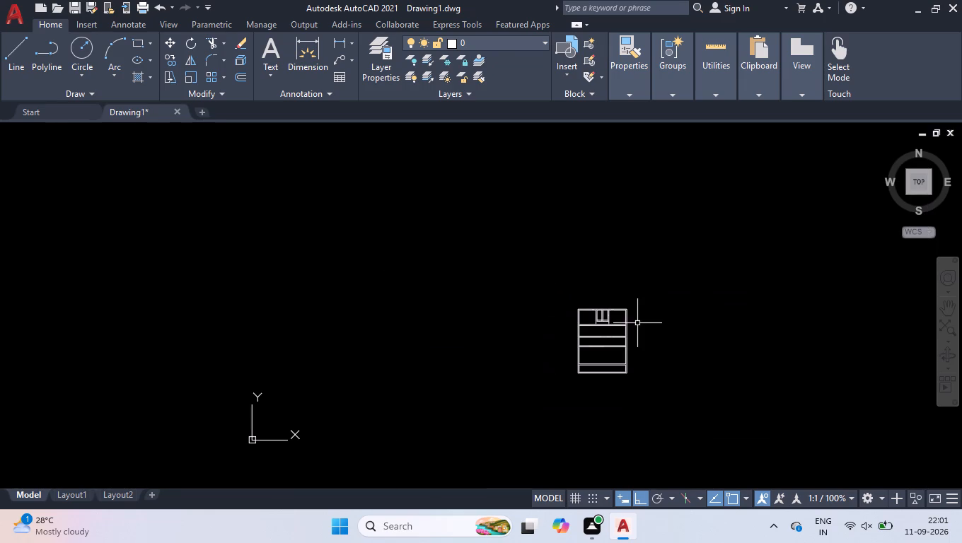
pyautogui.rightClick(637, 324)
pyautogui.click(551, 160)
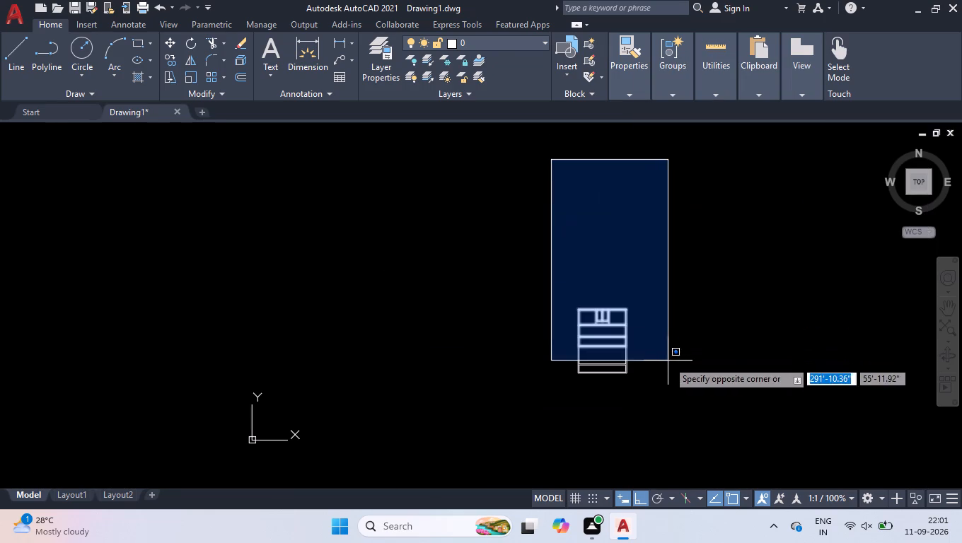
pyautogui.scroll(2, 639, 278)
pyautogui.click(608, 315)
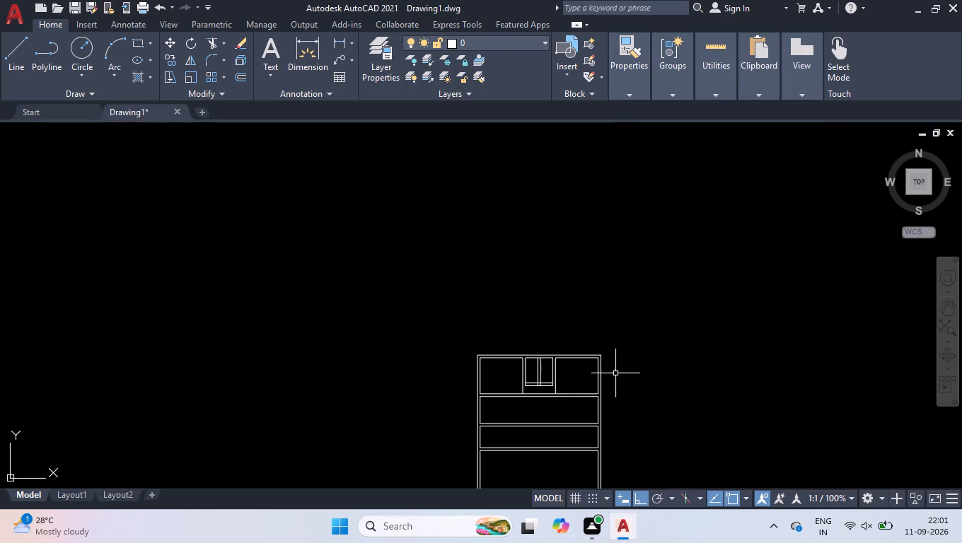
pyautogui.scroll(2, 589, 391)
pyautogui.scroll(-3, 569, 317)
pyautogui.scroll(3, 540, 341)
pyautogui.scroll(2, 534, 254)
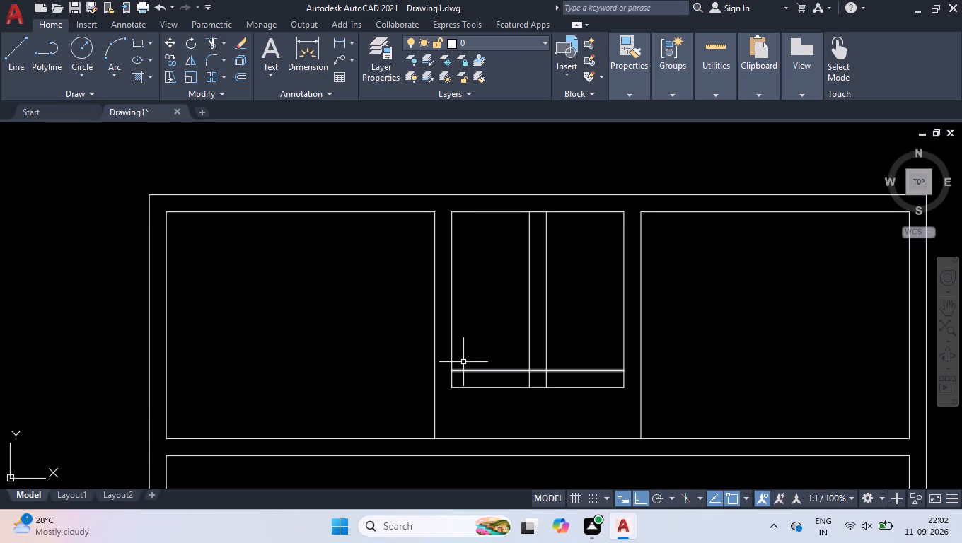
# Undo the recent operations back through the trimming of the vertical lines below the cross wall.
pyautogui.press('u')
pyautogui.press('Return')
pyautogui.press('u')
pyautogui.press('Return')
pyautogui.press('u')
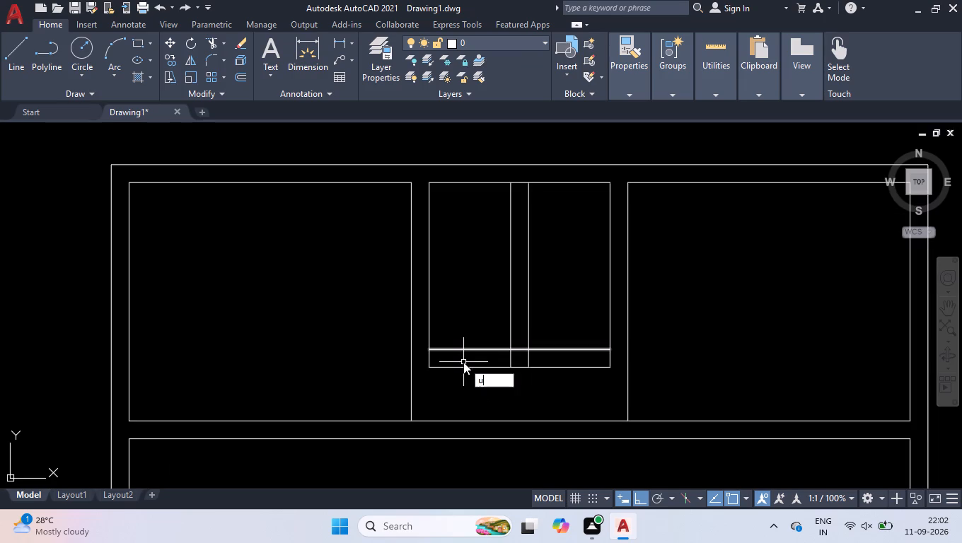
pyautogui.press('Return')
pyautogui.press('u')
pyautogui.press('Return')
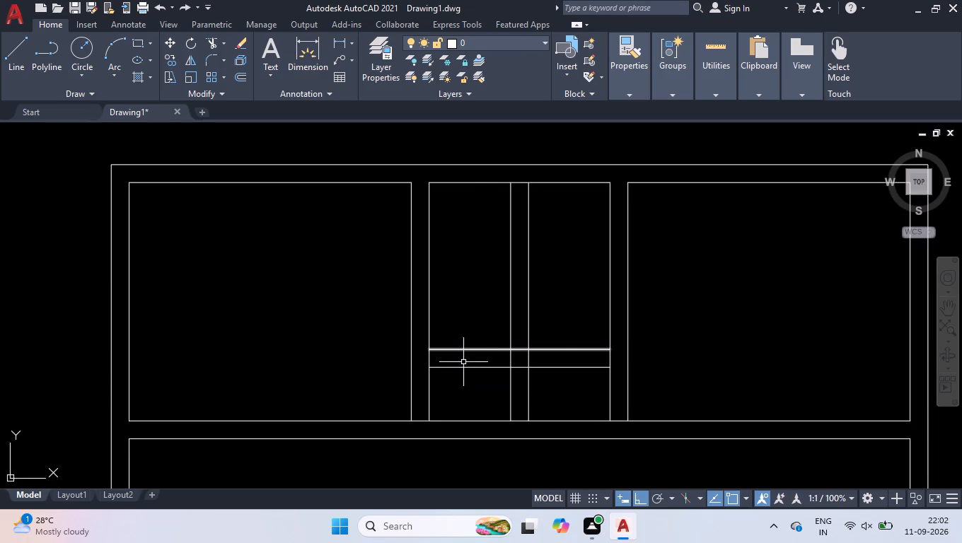
# Replace the cross wall's upper line by deleting it and offsetting the lower line 9" upward.
pyautogui.click(545, 349)
pyautogui.press('Delete')
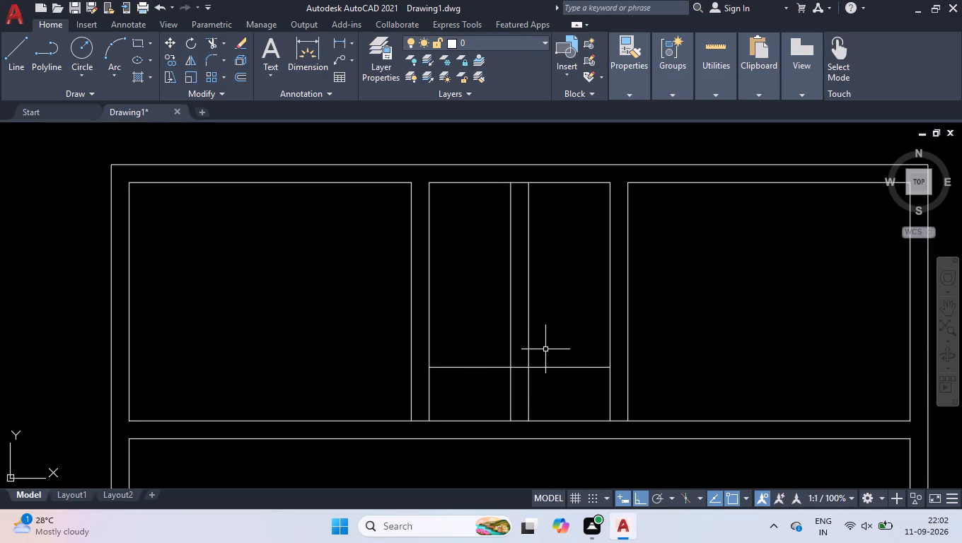
pyautogui.write('off')
pyautogui.press('Return')
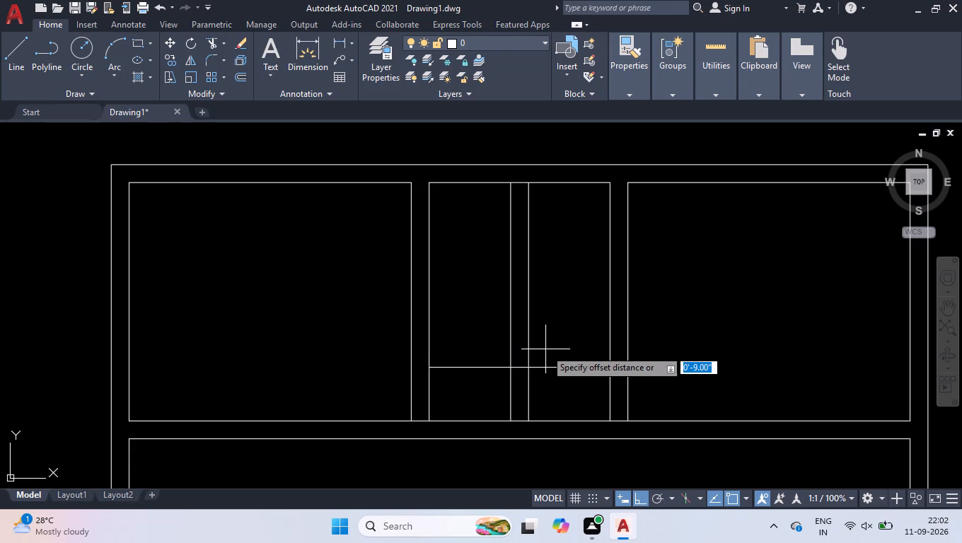
pyautogui.press('9')
pyautogui.press('Return')
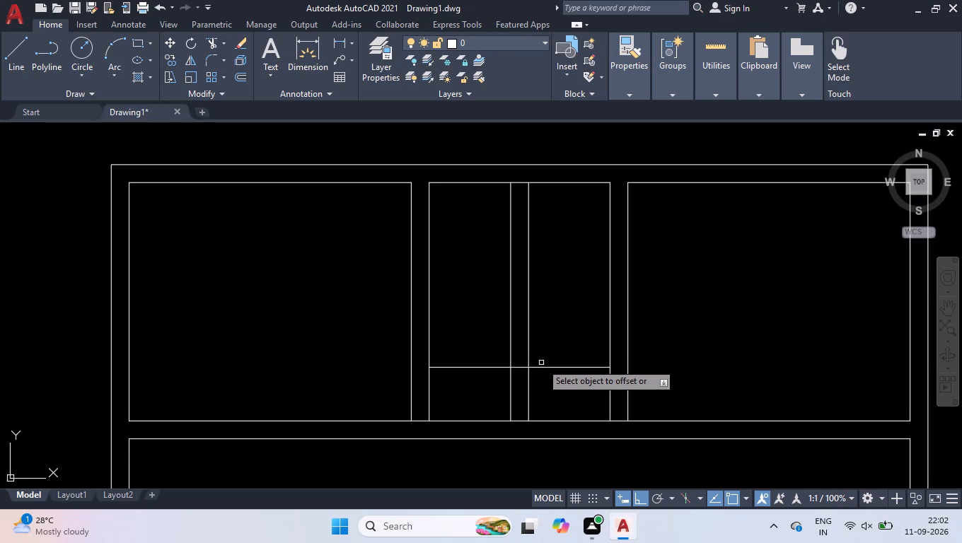
pyautogui.click(543, 368)
pyautogui.click(547, 331)
pyautogui.press('Return')
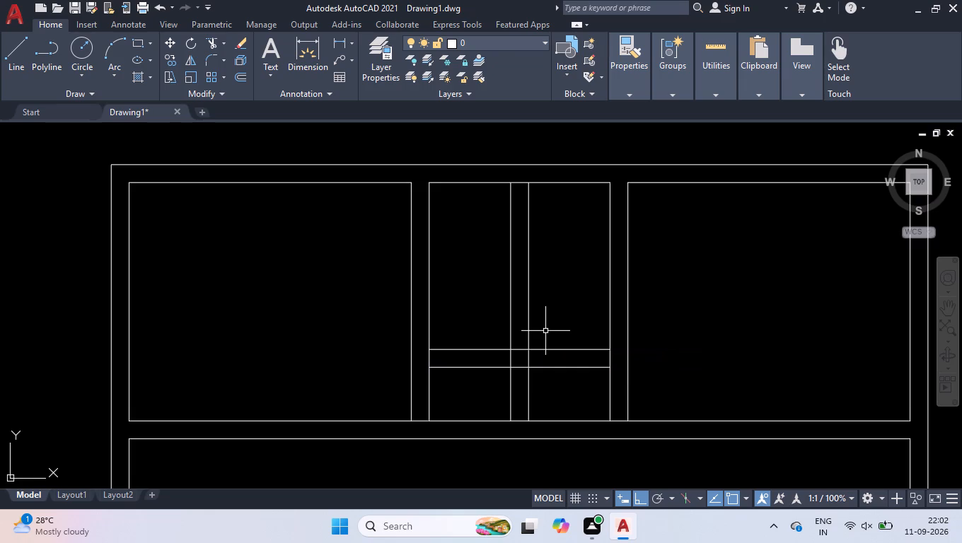
# Extend both lines of the left and right partition walls down to the lower line of the wall beneath the top rooms.
pyautogui.write('ex')
pyautogui.press('Return')
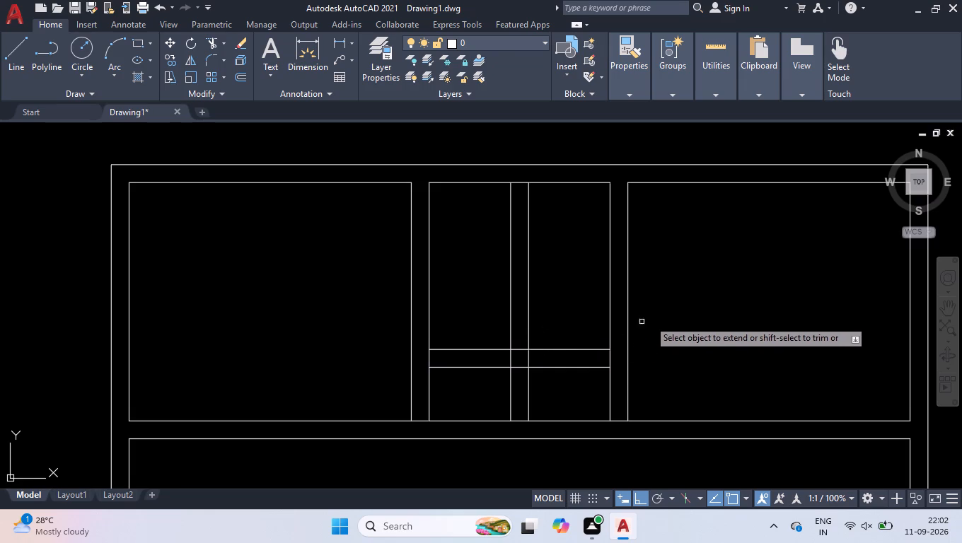
pyautogui.click(658, 313)
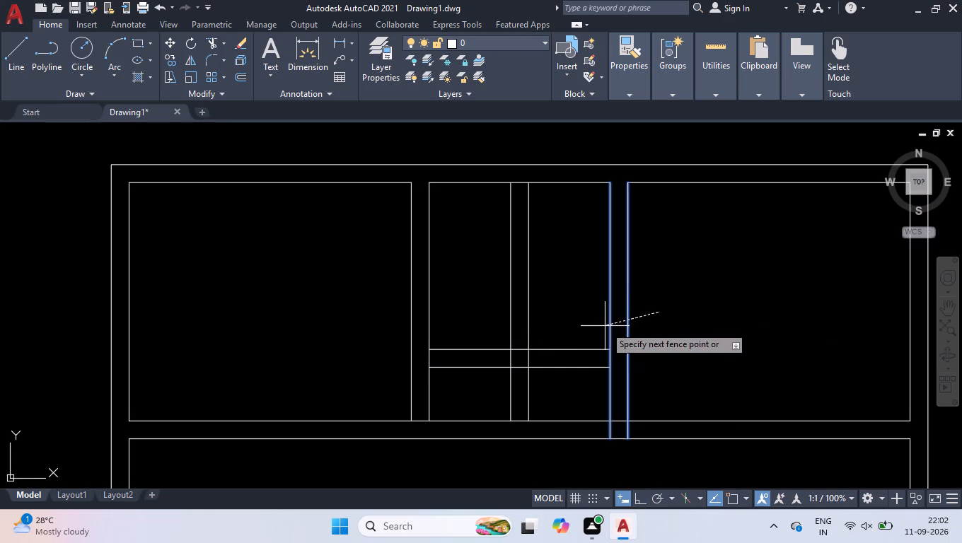
pyautogui.click(605, 326)
pyautogui.click(474, 306)
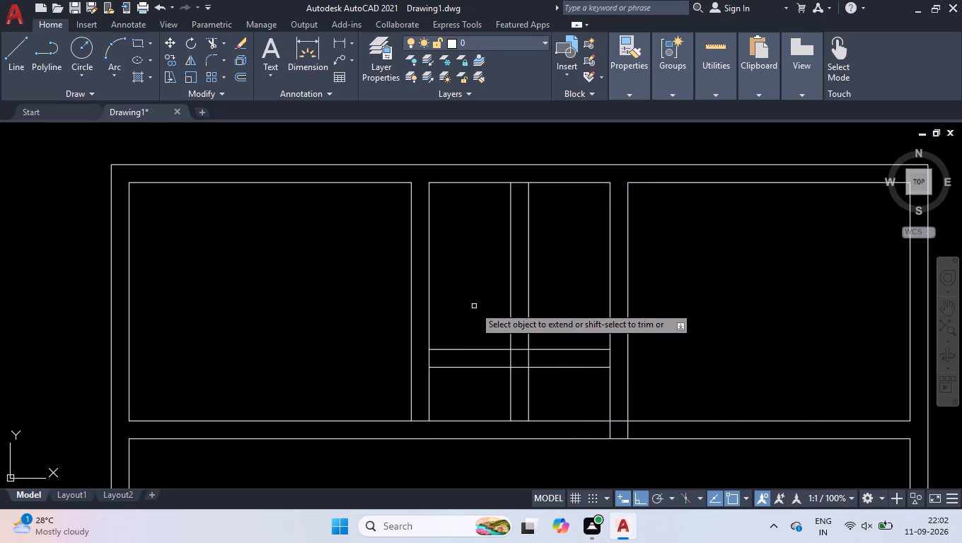
pyautogui.click(378, 308)
pyautogui.press('Return')
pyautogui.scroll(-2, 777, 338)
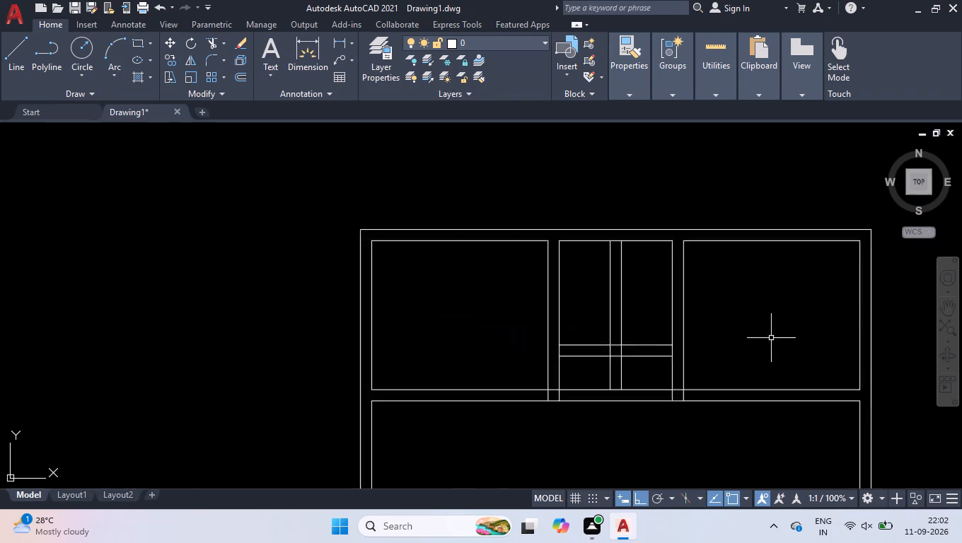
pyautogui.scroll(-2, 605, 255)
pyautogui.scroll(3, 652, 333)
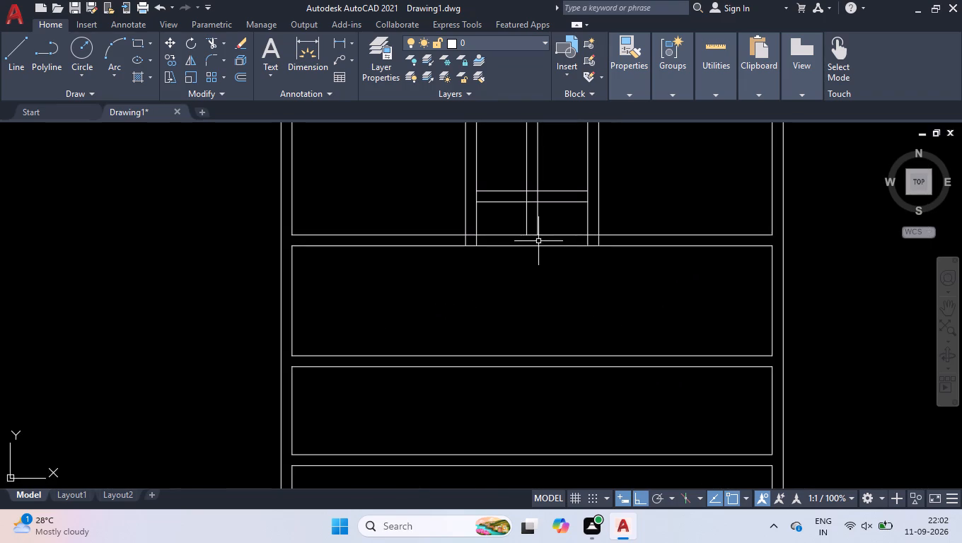
# Offset the left and right inner wall lines of the second row 6' inward.
pyautogui.scroll(1, 615, 271)
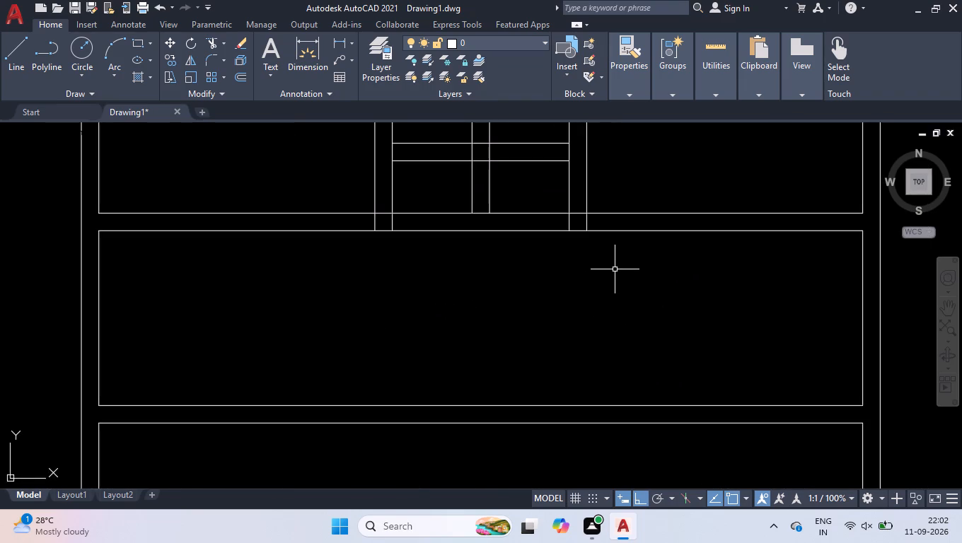
pyautogui.write('off')
pyautogui.press('Return')
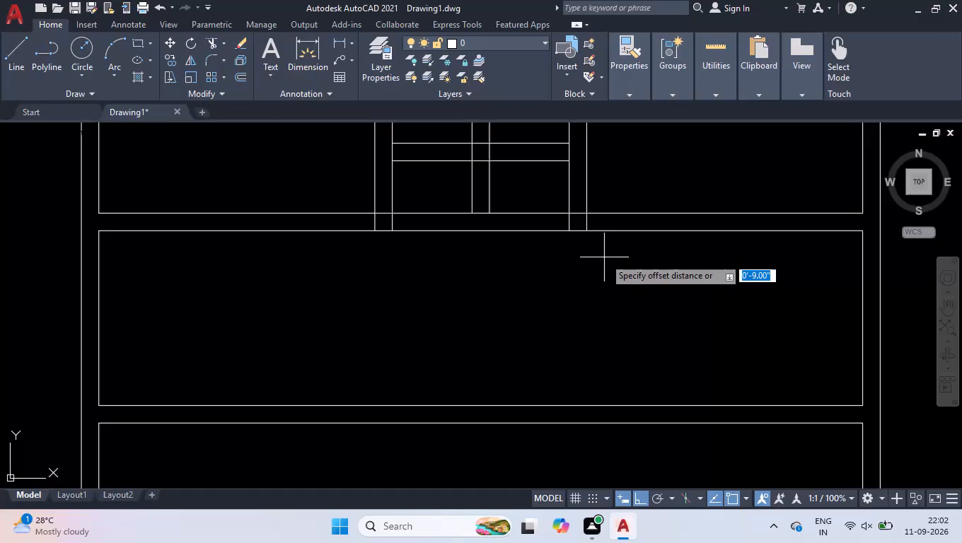
pyautogui.press('5')
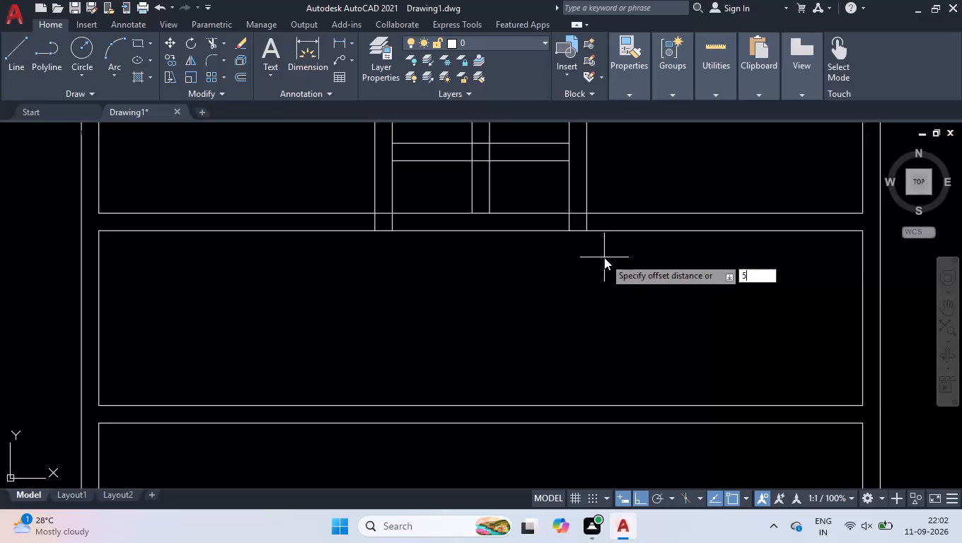
pyautogui.press('BackSpace')
pyautogui.write("6'")
pyautogui.press('Return')
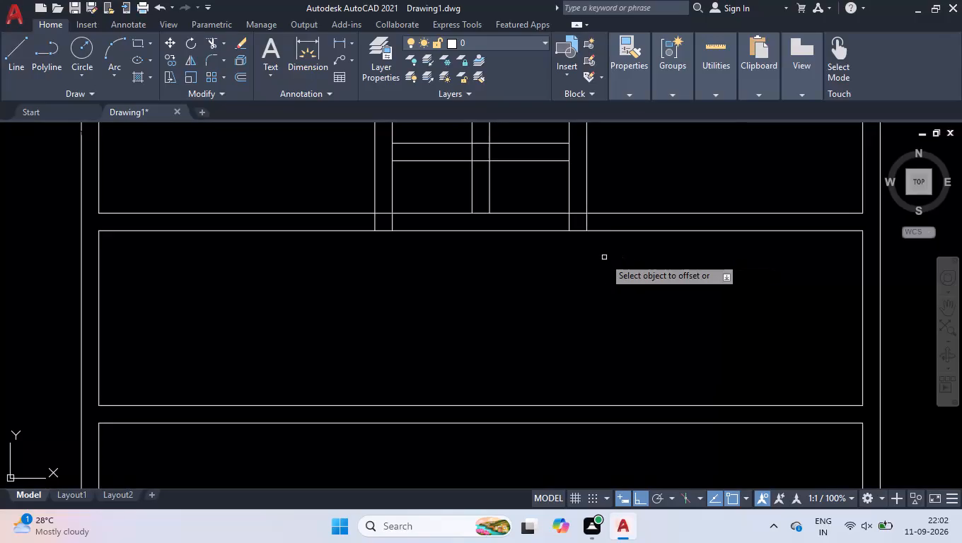
pyautogui.click(98, 328)
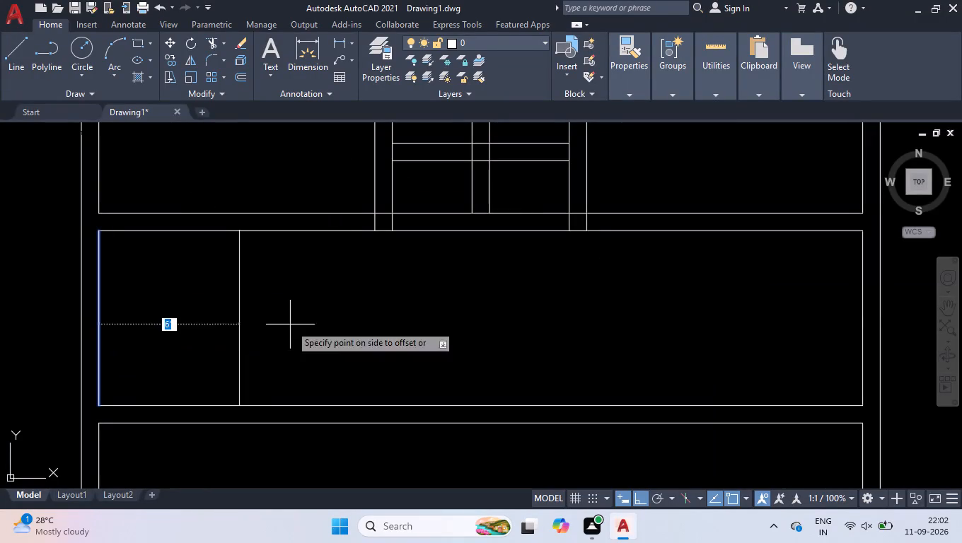
pyautogui.click(290, 325)
pyautogui.click(864, 297)
pyautogui.click(799, 305)
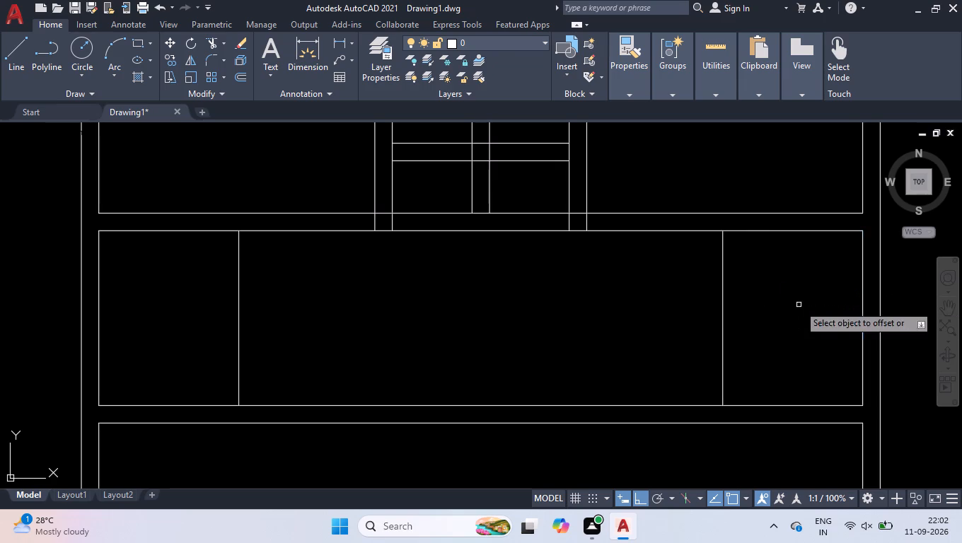
# Offset both new partition lines in the second row 9" toward the row's centre to form the walls.
pyautogui.click(724, 301)
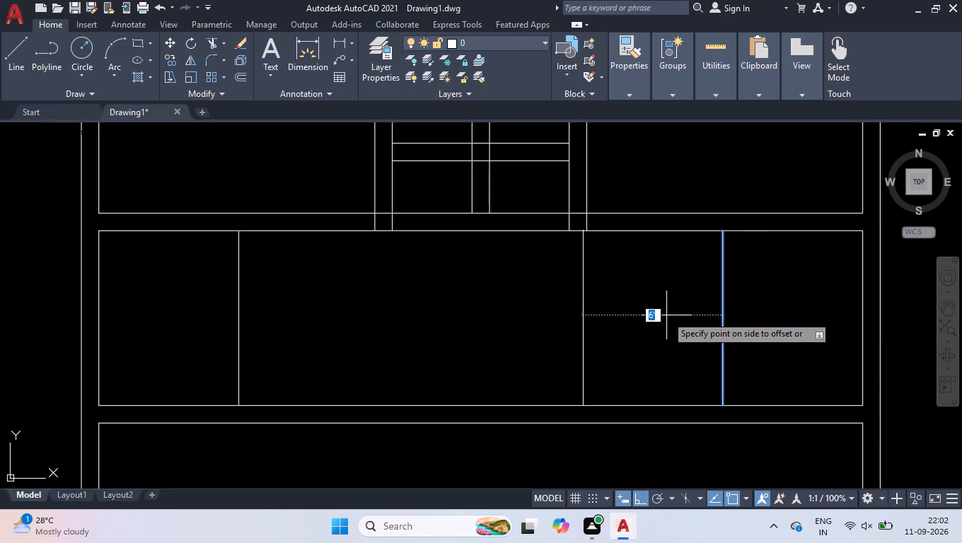
pyautogui.press('9')
pyautogui.press('Return')
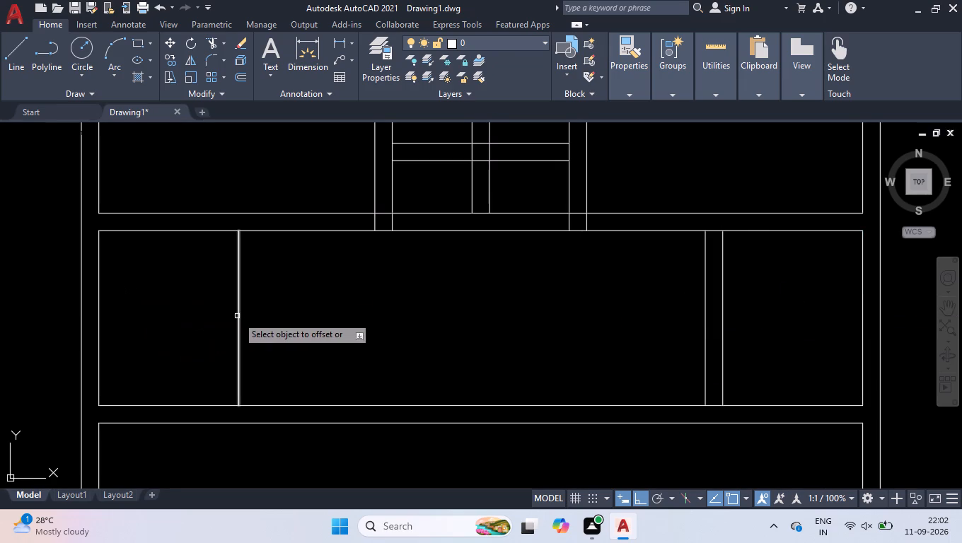
pyautogui.click(237, 316)
pyautogui.press('9')
pyautogui.press('Return')
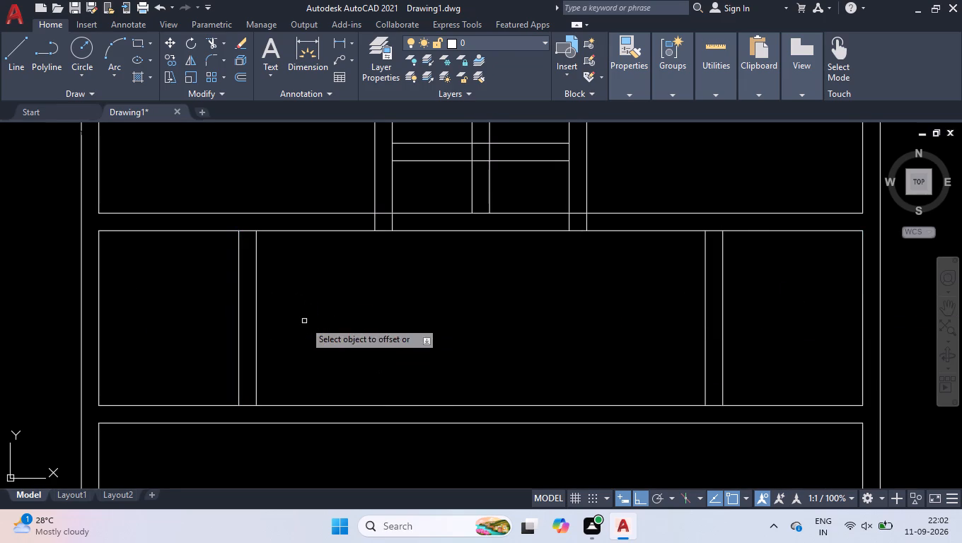
pyautogui.press('Return')
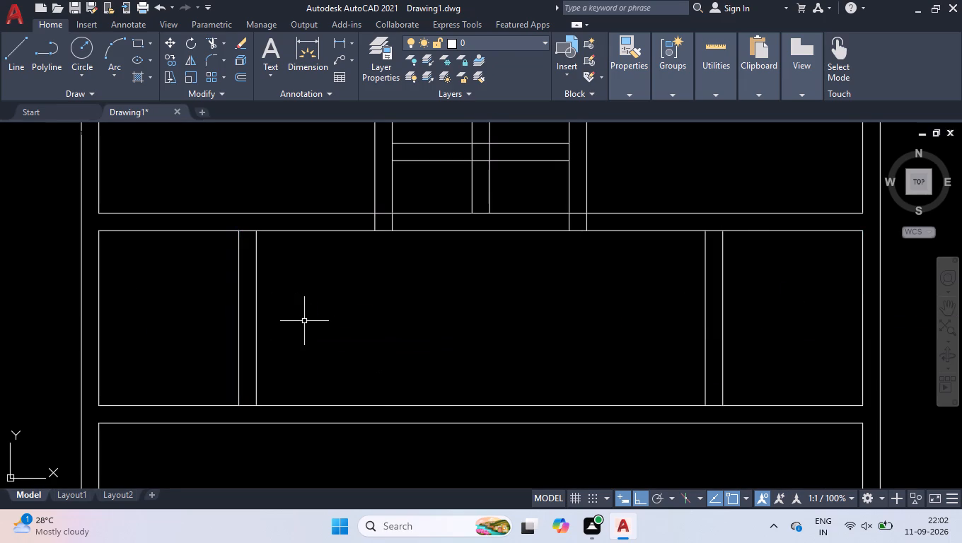
# Create the third row's left partition wall by offsetting its left inner line 6' inward, and that new line another 9".
pyautogui.scroll(-2, 304, 321)
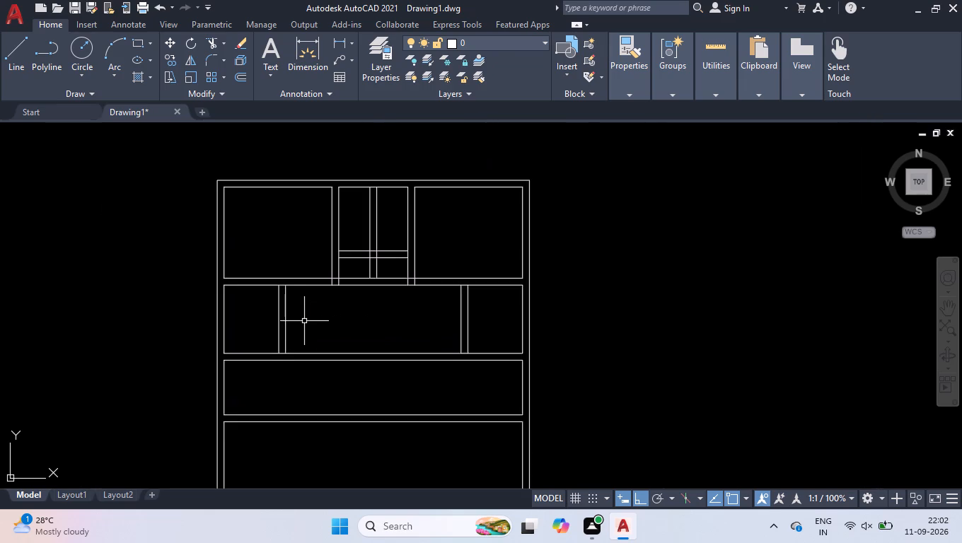
pyautogui.scroll(2, 279, 367)
pyautogui.scroll(-1, 240, 363)
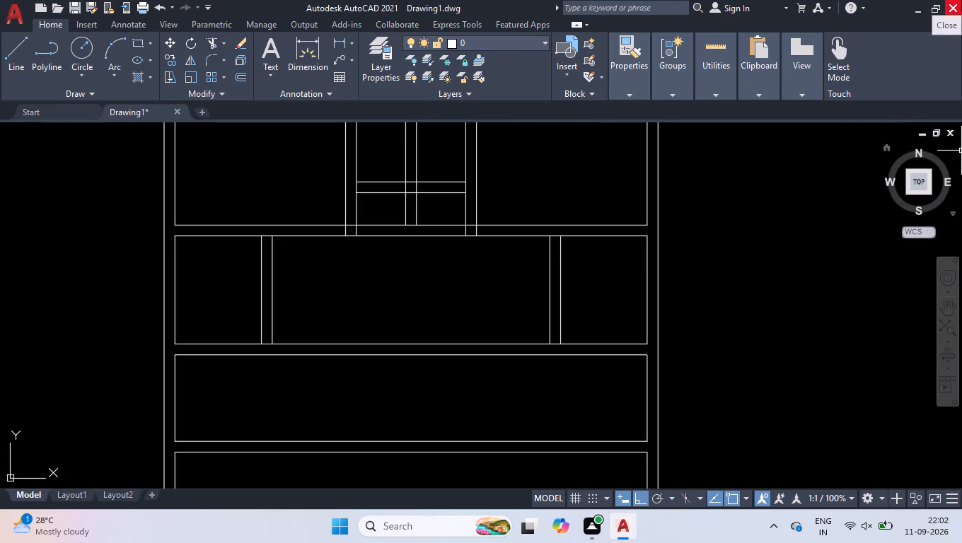
pyautogui.write('off')
pyautogui.press('Return')
pyautogui.write('off')
pyautogui.press('Return')
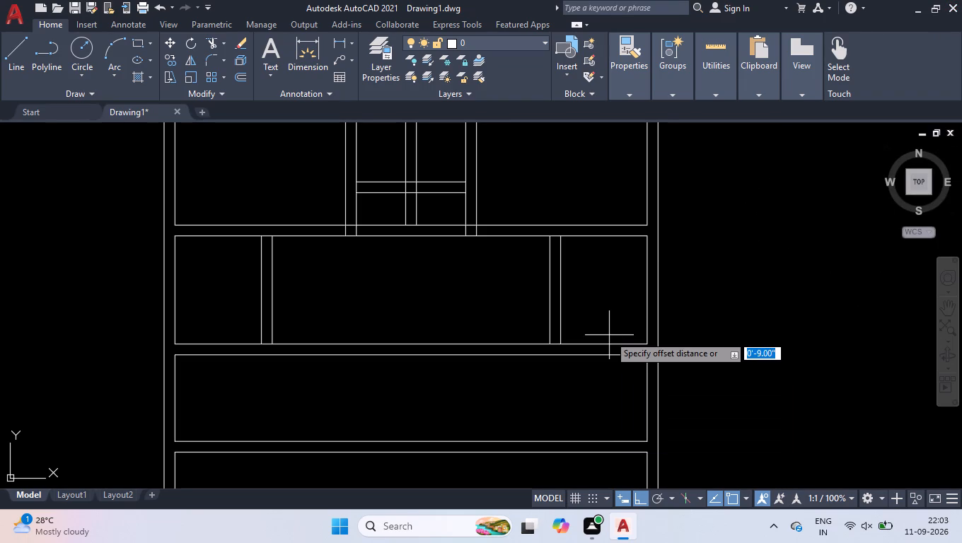
pyautogui.write("6'")
pyautogui.press('Return')
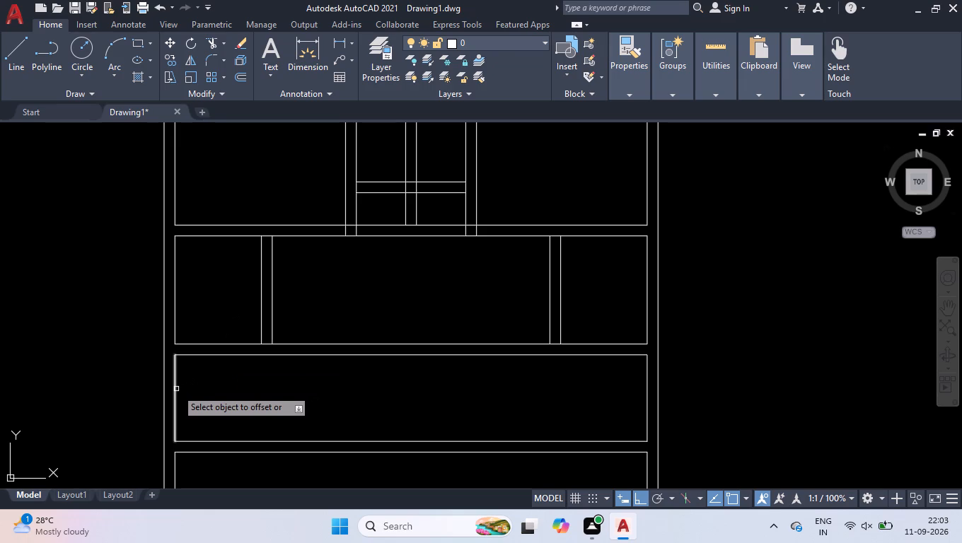
pyautogui.click(176, 389)
pyautogui.click(391, 382)
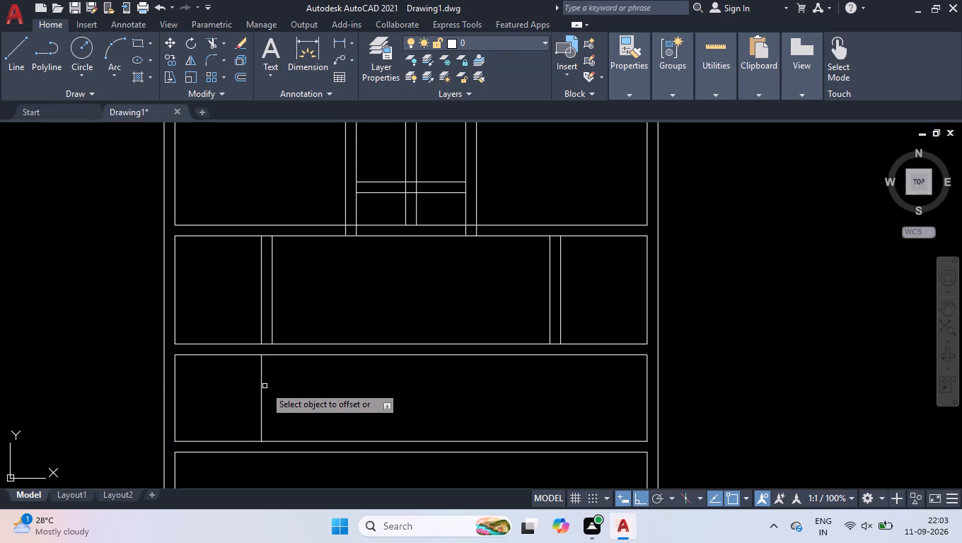
pyautogui.click(262, 385)
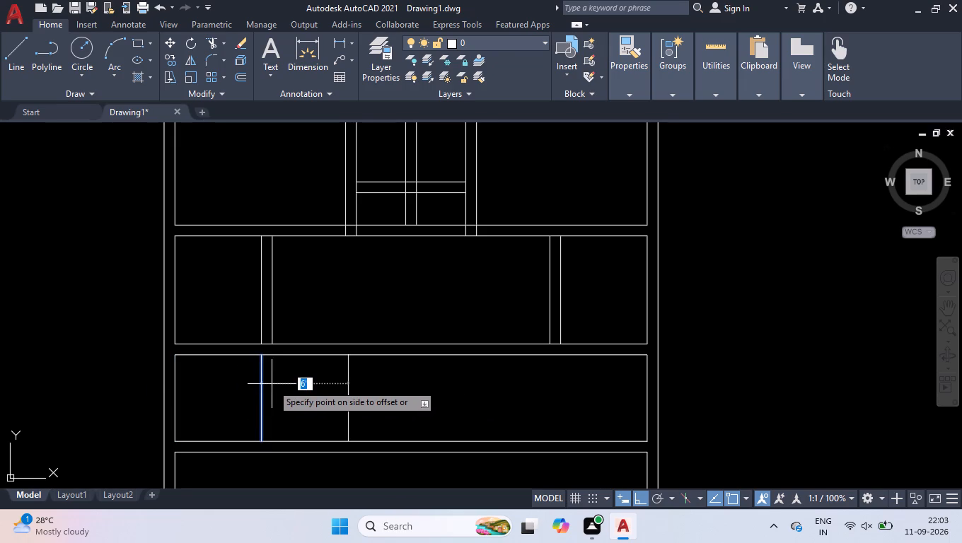
pyautogui.press('9')
pyautogui.press('Return')
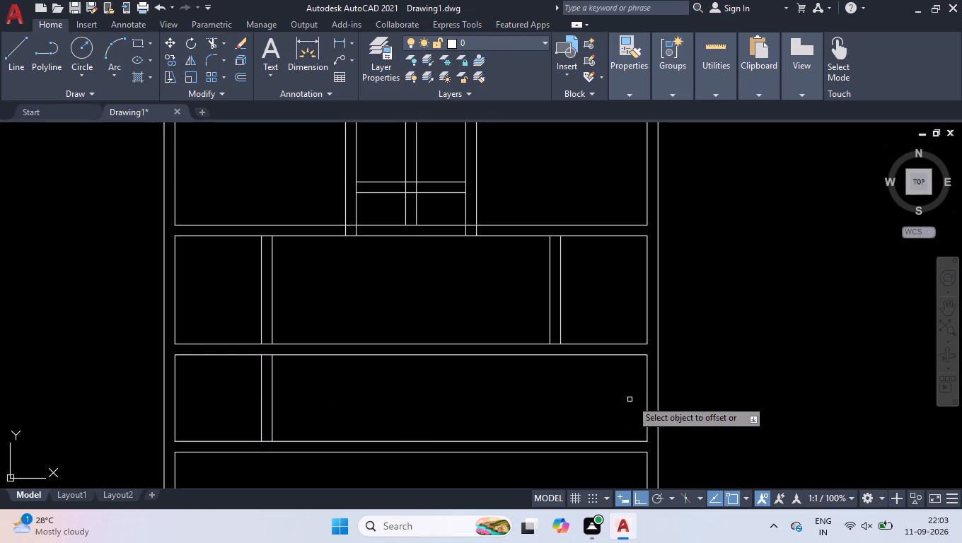
# Create the third row's right partition wall by offsetting its right inner line 6' inward, and that new line another 9".
pyautogui.click(647, 395)
pyautogui.click(569, 403)
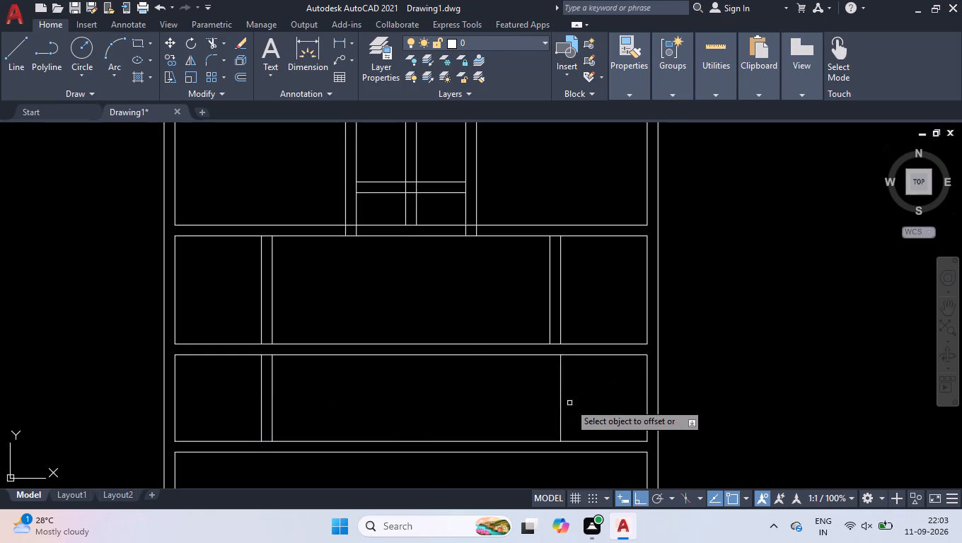
pyautogui.click(562, 398)
pyautogui.press('9')
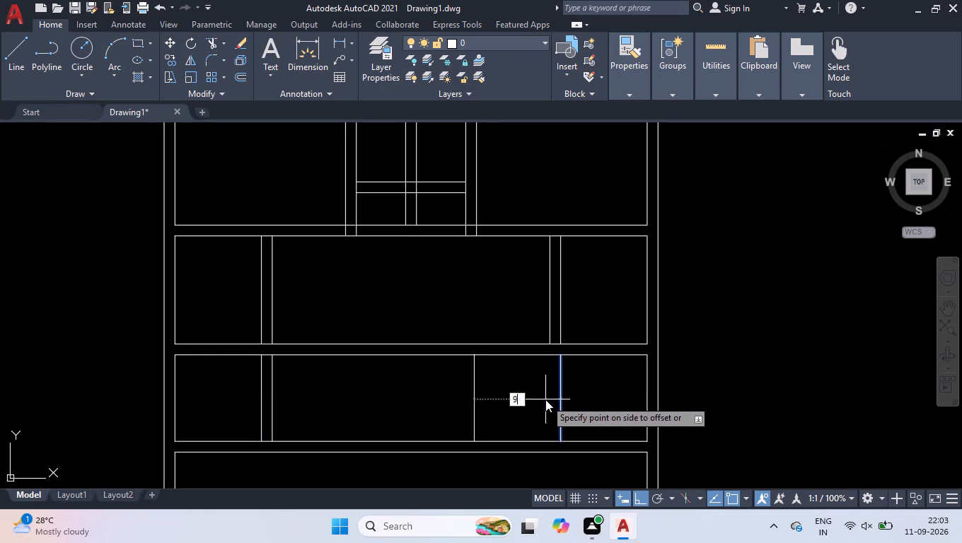
pyautogui.press('Return')
pyautogui.scroll(-3, 485, 350)
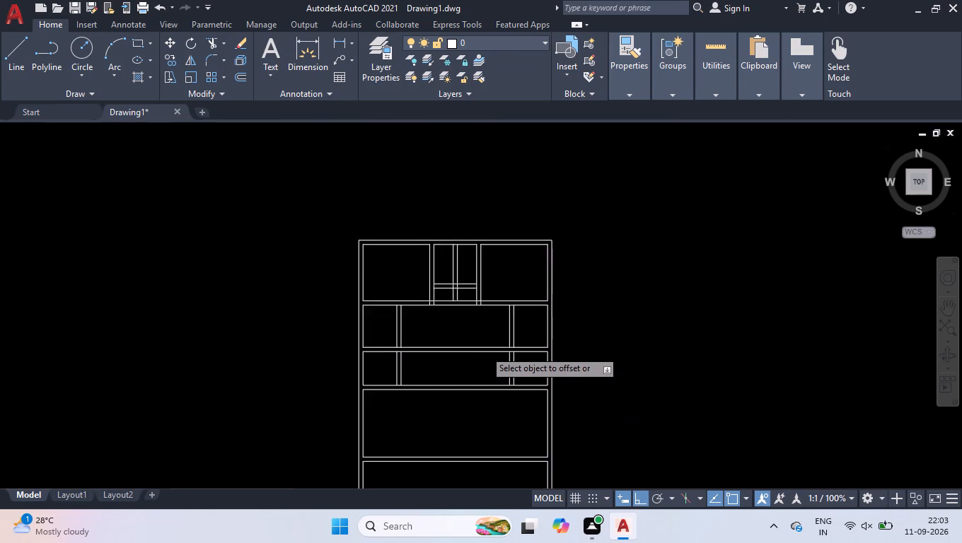
pyautogui.scroll(3, 464, 414)
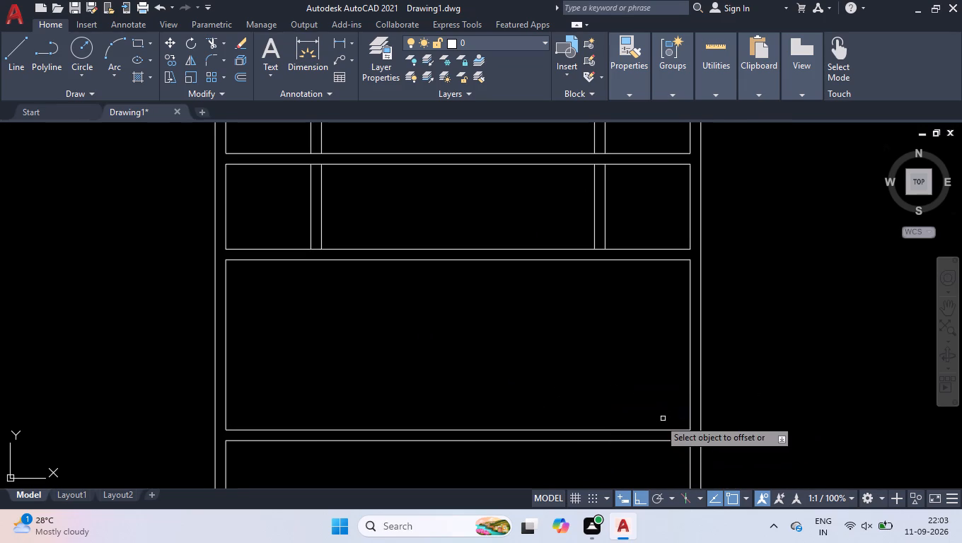
pyautogui.press('space')
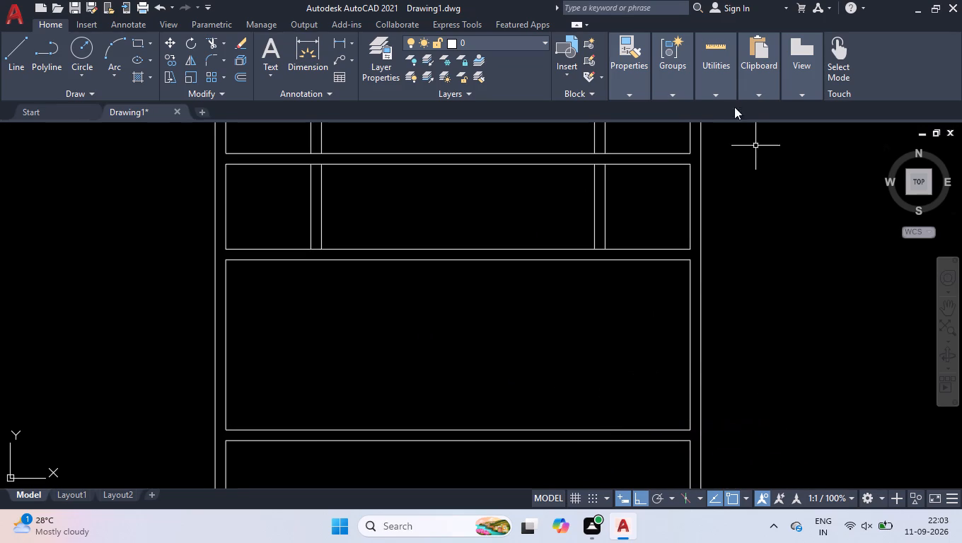
# Measure the width and height of the large fourth-row room.
pyautogui.click(704, 111)
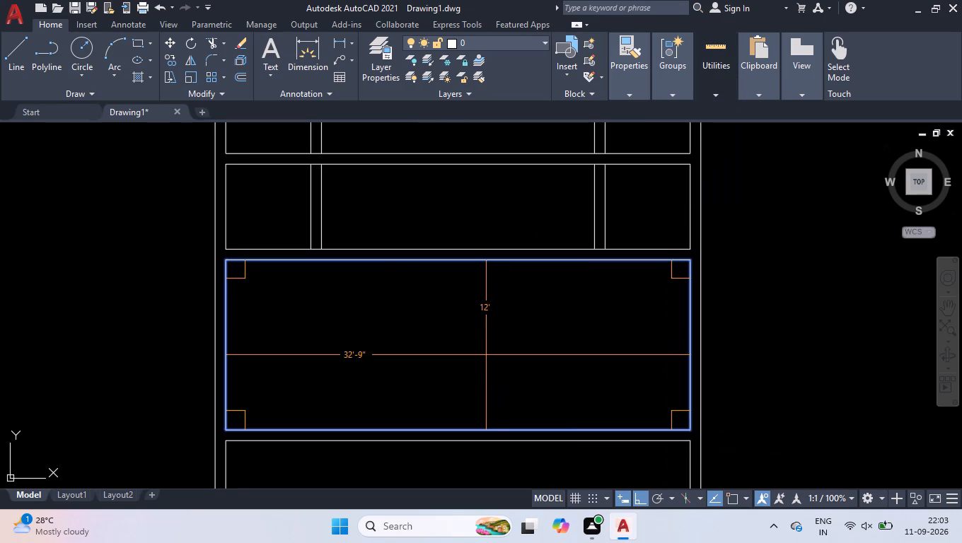
pyautogui.press('space')
# Offset the left and right inner wall lines of the fourth row 10'9" inward.
pyautogui.write('off')
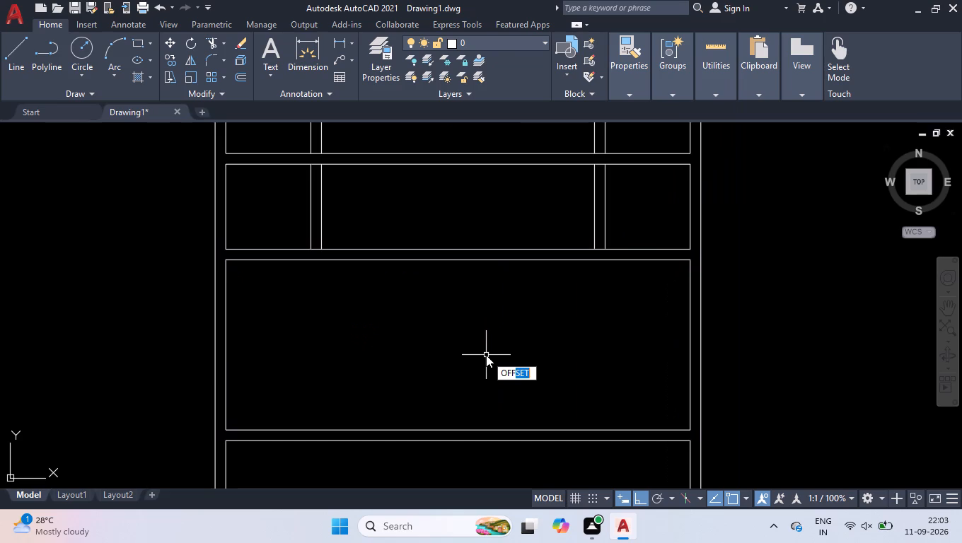
pyautogui.press('Return')
pyautogui.write("10'9")
pyautogui.press('Return')
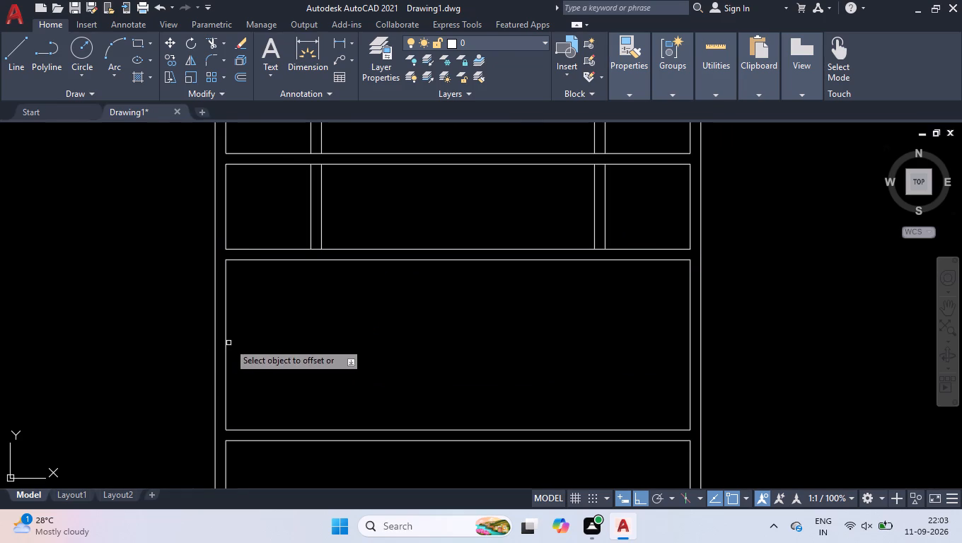
pyautogui.click(226, 343)
pyautogui.click(306, 350)
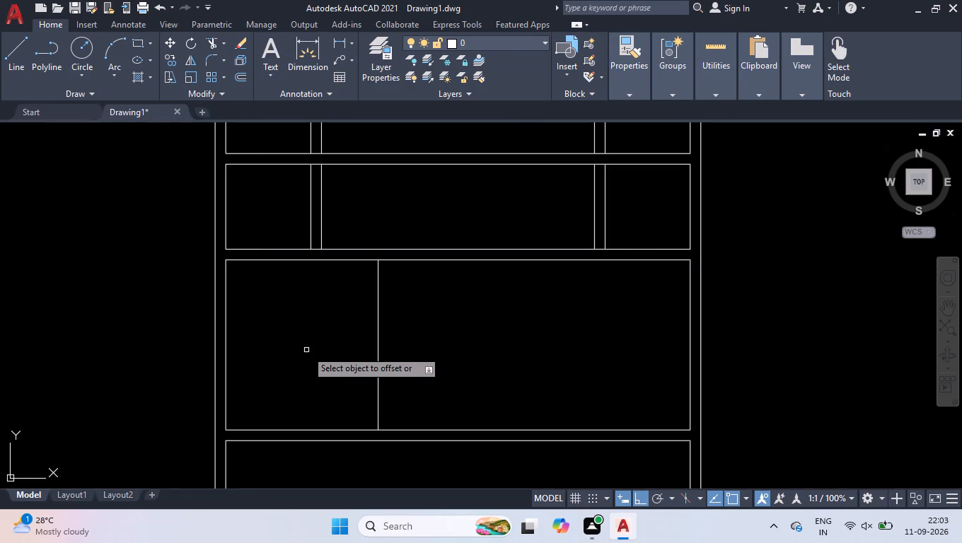
pyautogui.scroll(-1, 326, 339)
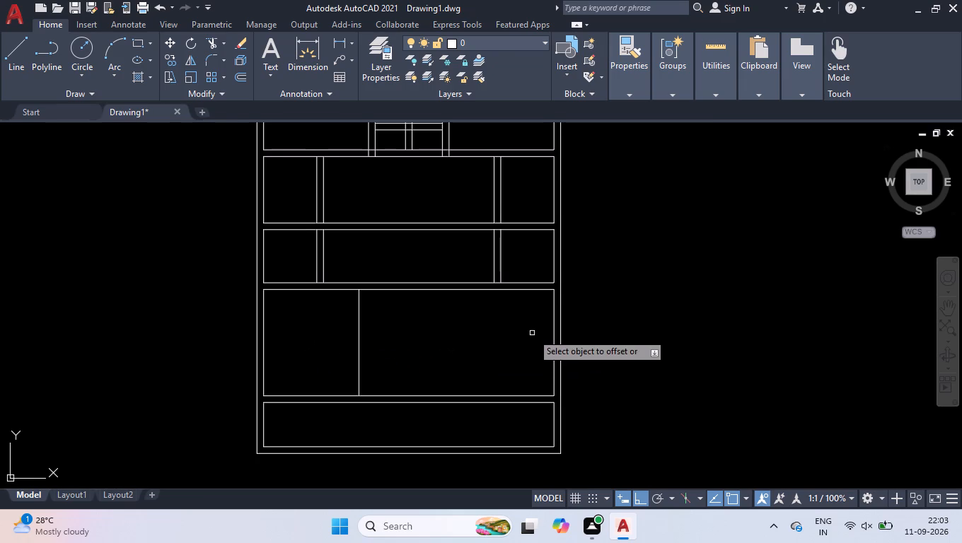
pyautogui.click(555, 346)
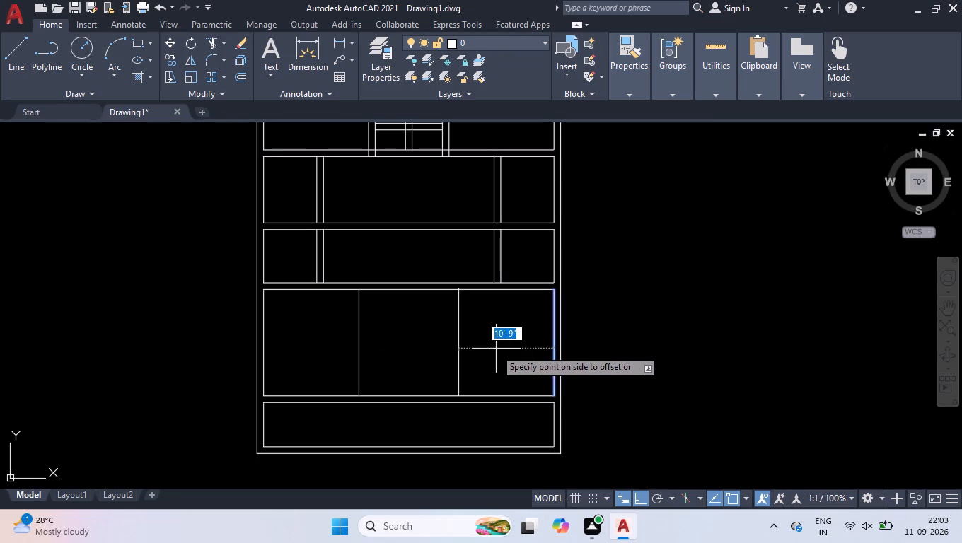
pyautogui.click(495, 348)
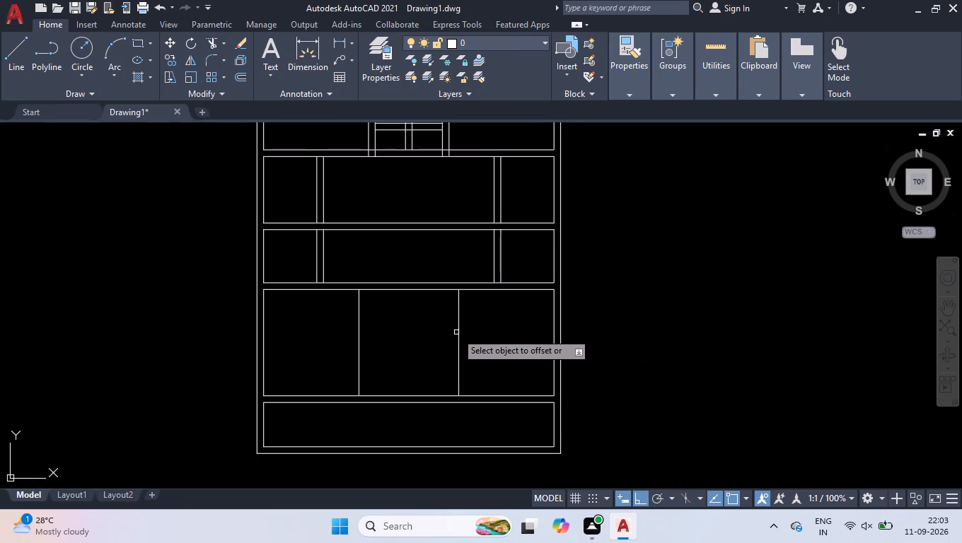
# Offset both new partition lines in the fourth row 6" toward the row's centre to form the walls.
pyautogui.click(458, 330)
pyautogui.press('6')
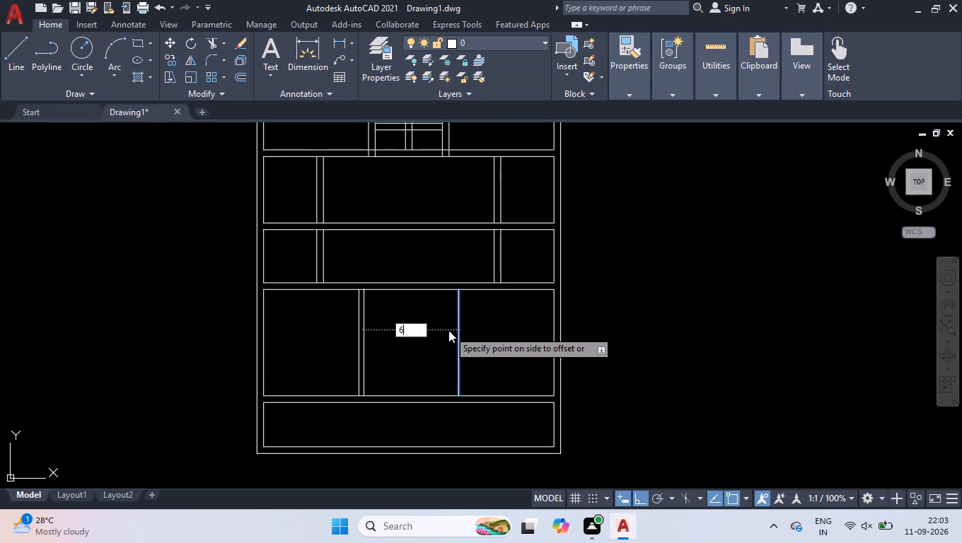
pyautogui.press('Return')
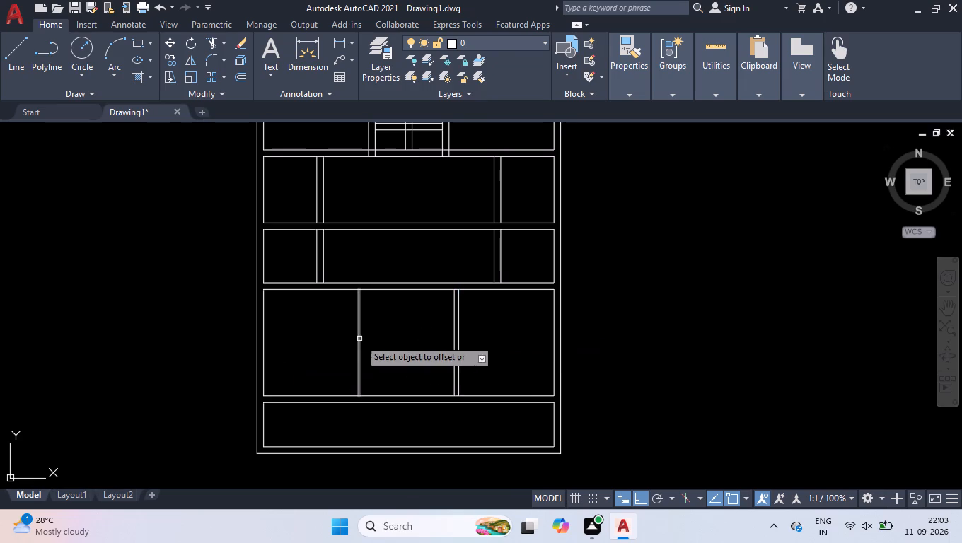
pyautogui.click(359, 339)
pyautogui.press('6')
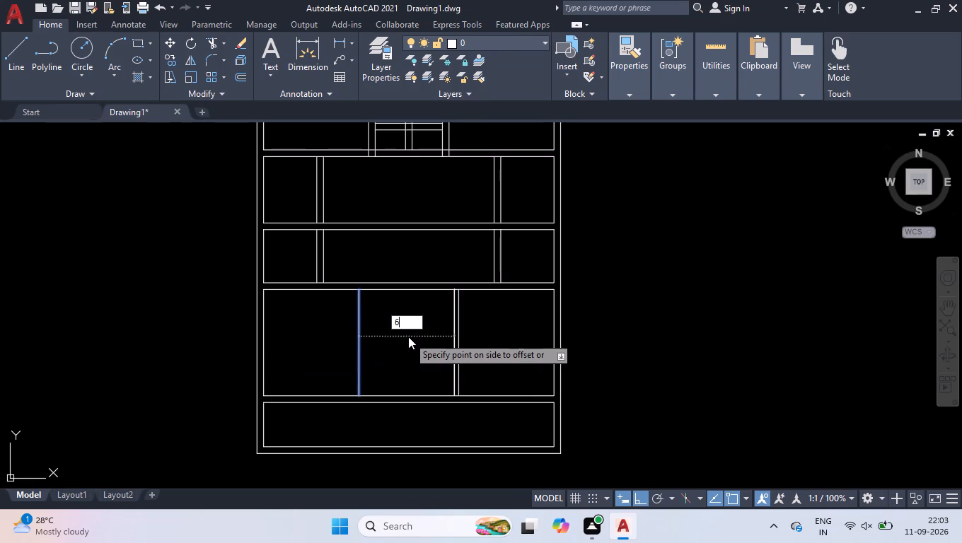
pyautogui.press('Return')
pyautogui.press('Return')
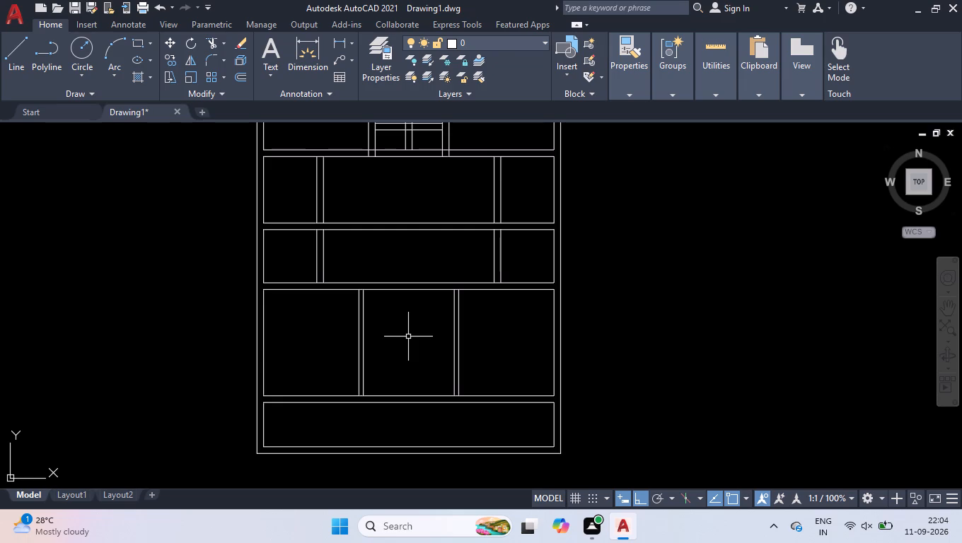
# Extend the four vertical partition lines of the fourth row down to the bottom row's upper wall line.
pyautogui.write('ex')
pyautogui.press('Return')
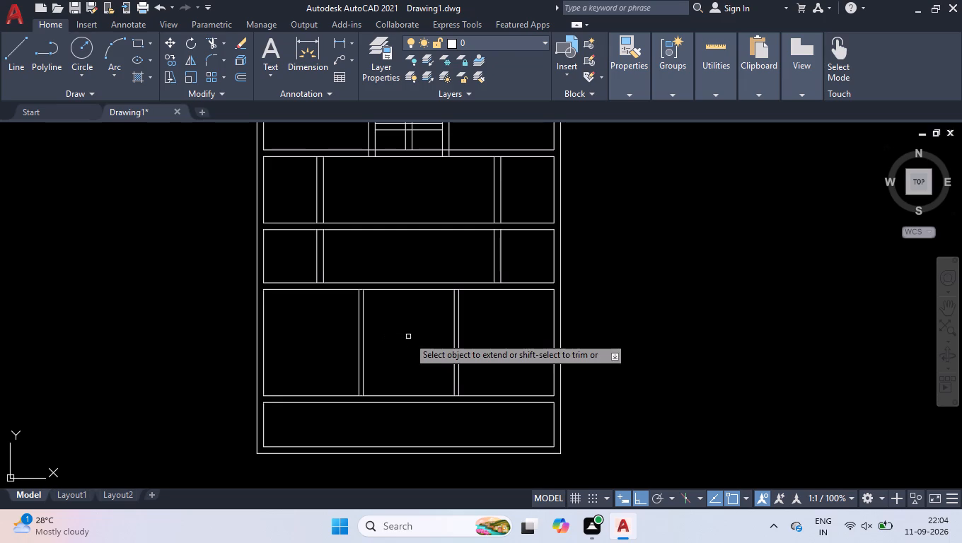
pyautogui.click(480, 382)
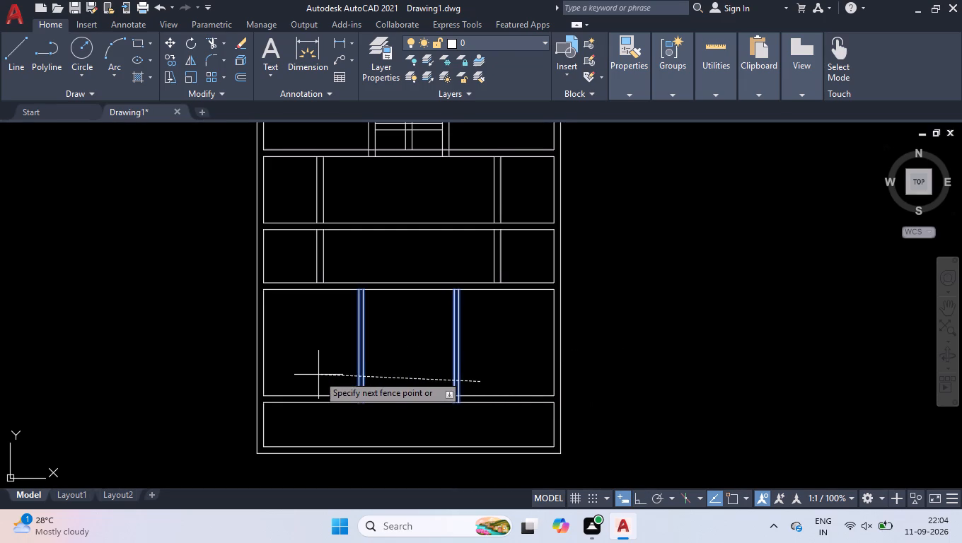
pyautogui.click(318, 375)
pyautogui.press('space')
pyautogui.scroll(-1, 356, 353)
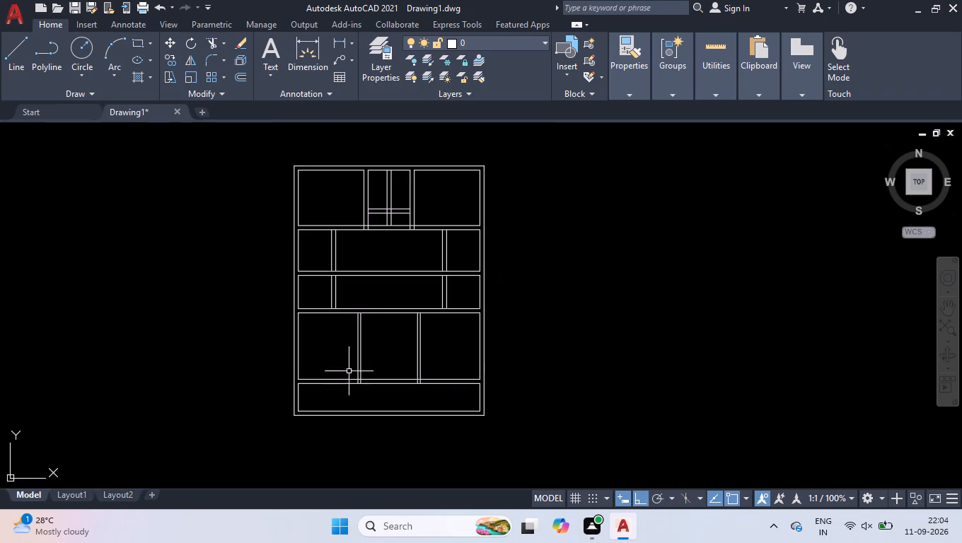
# Trim the overlapping wall line and the outer partition-line ends where the two fourth-row partitions meet the wall below.
pyautogui.scroll(2, 345, 392)
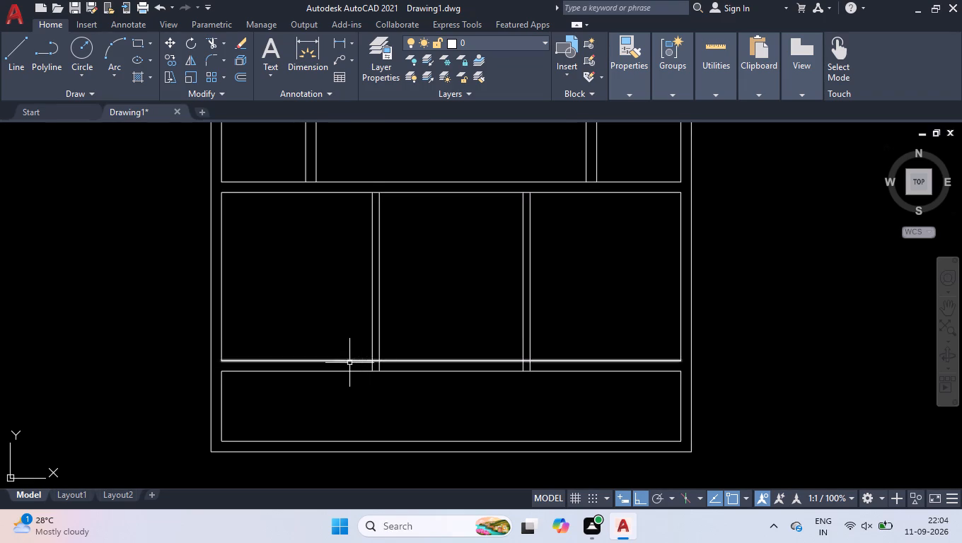
pyautogui.write('tr')
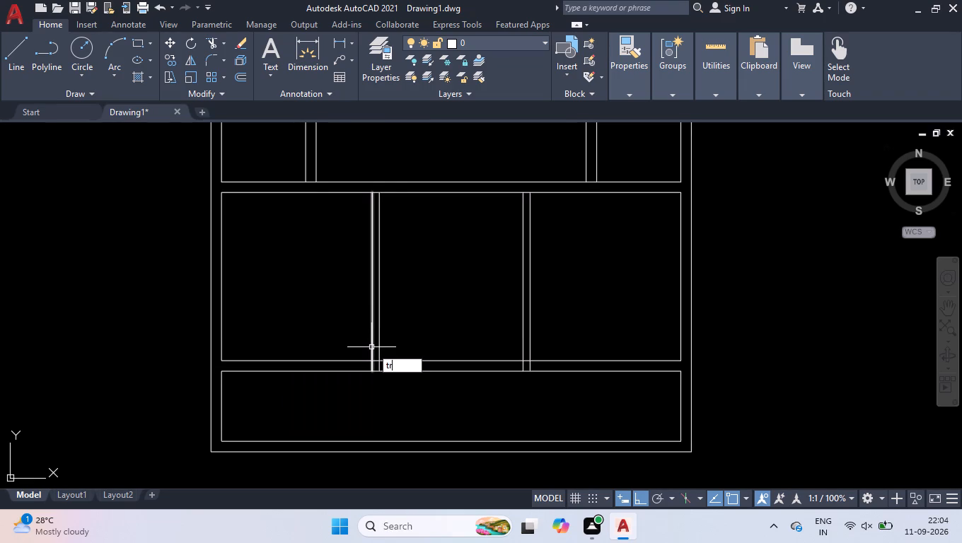
pyautogui.press('Return')
pyautogui.scroll(2, 372, 346)
pyautogui.scroll(2, 366, 404)
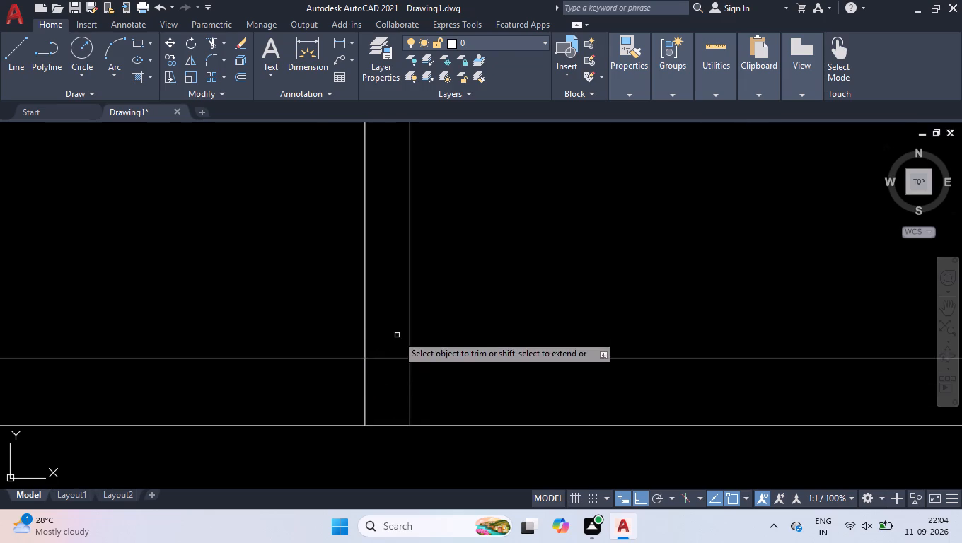
pyautogui.click(397, 335)
pyautogui.click(354, 395)
pyautogui.scroll(-2, 354, 395)
pyautogui.scroll(-2, 433, 426)
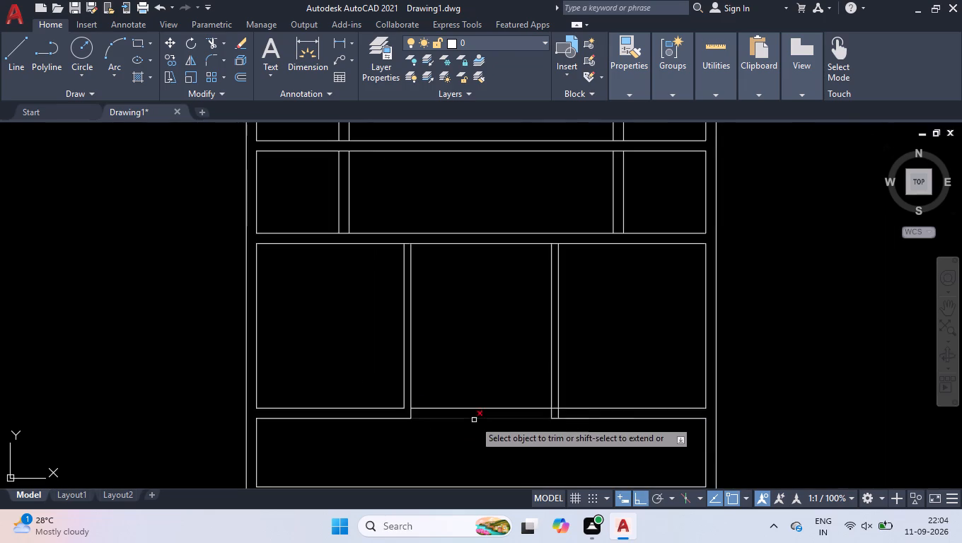
pyautogui.scroll(3, 555, 420)
pyautogui.click(544, 370)
pyautogui.click(574, 394)
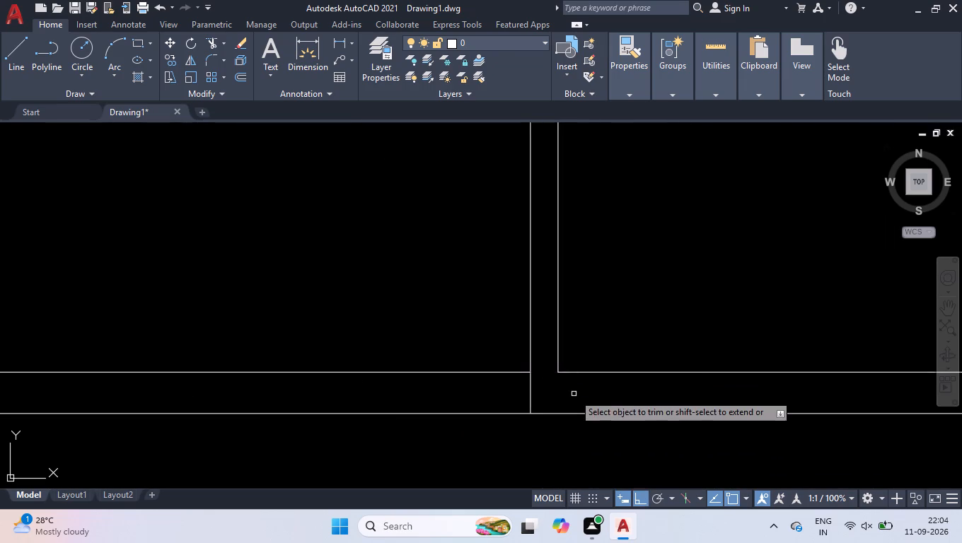
pyautogui.press('space')
# Trim the horizontal wall line closing the bottom of the middle fourth-row room, between its two partitions.
pyautogui.scroll(-2, 566, 394)
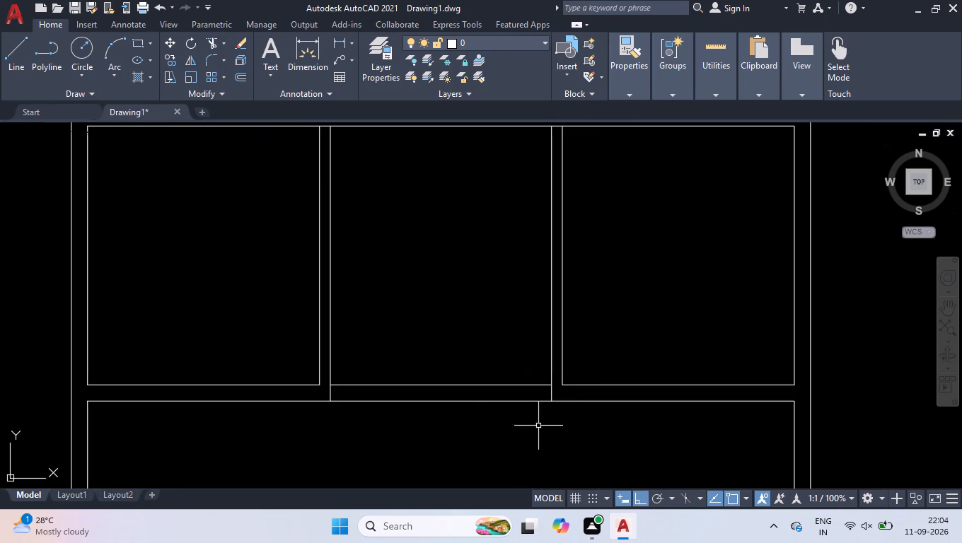
pyautogui.press('space')
pyautogui.click(473, 392)
pyautogui.click(479, 375)
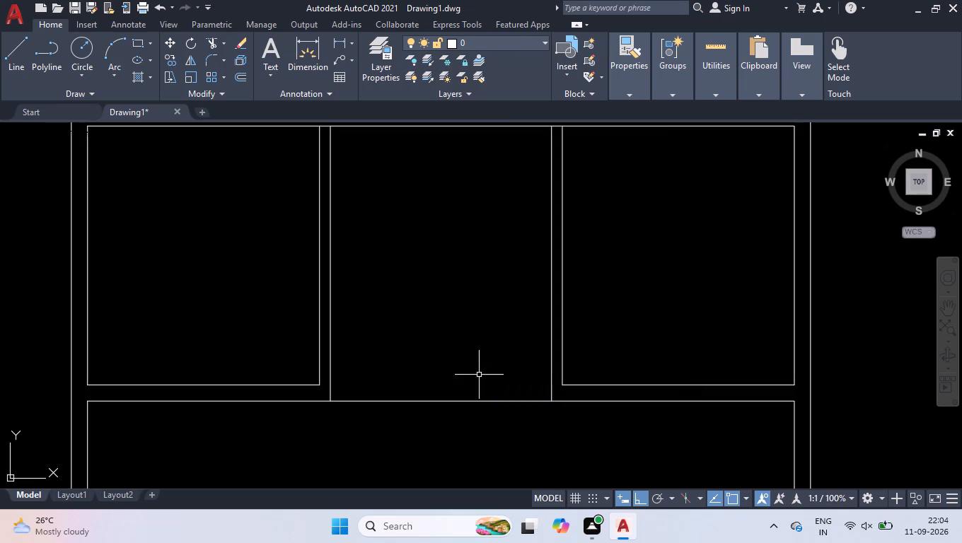
pyautogui.press('space')
# Draw a 9" line across the bottom outer wall, from the outer line's midpoint to the inner line's midpoint.
pyautogui.scroll(-3, 478, 376)
pyautogui.scroll(1, 474, 399)
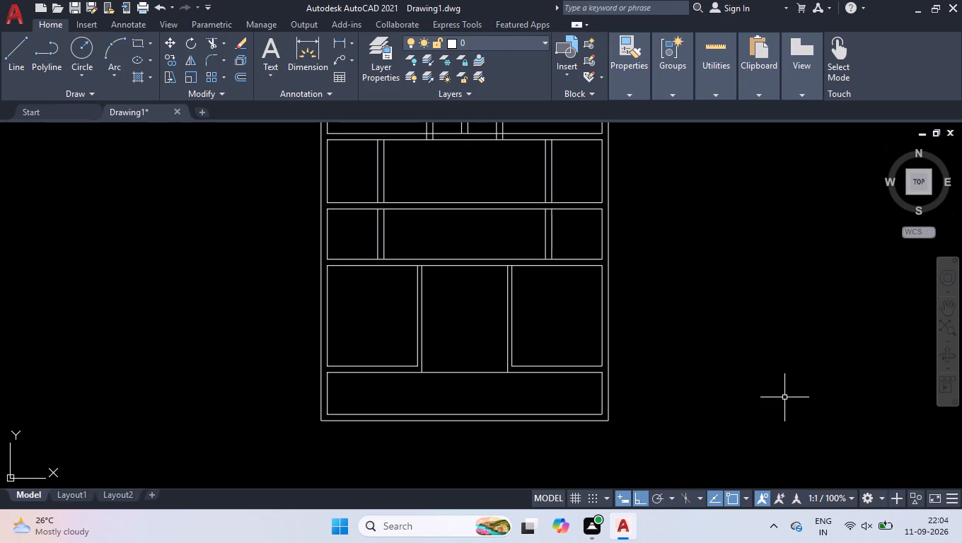
pyautogui.scroll(2, 436, 407)
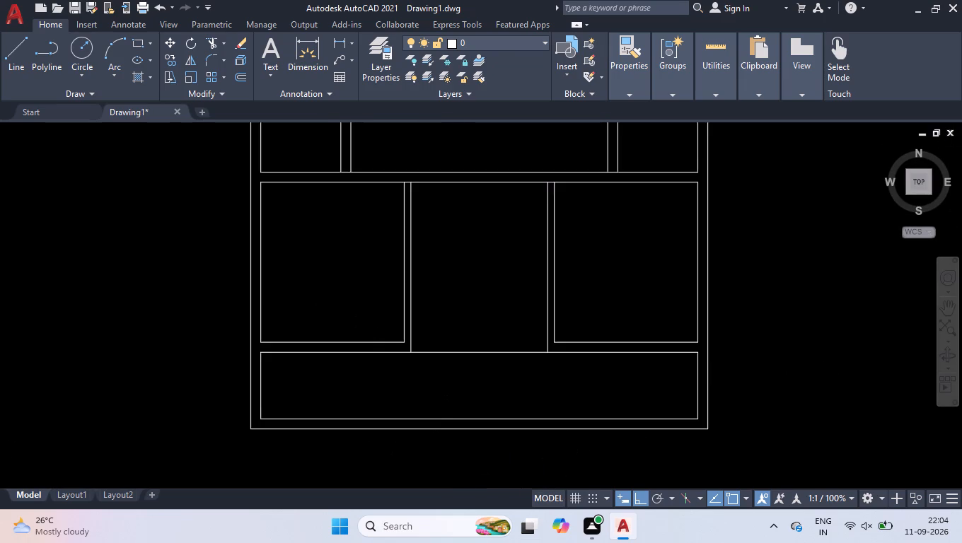
pyautogui.press('l')
pyautogui.press('Return')
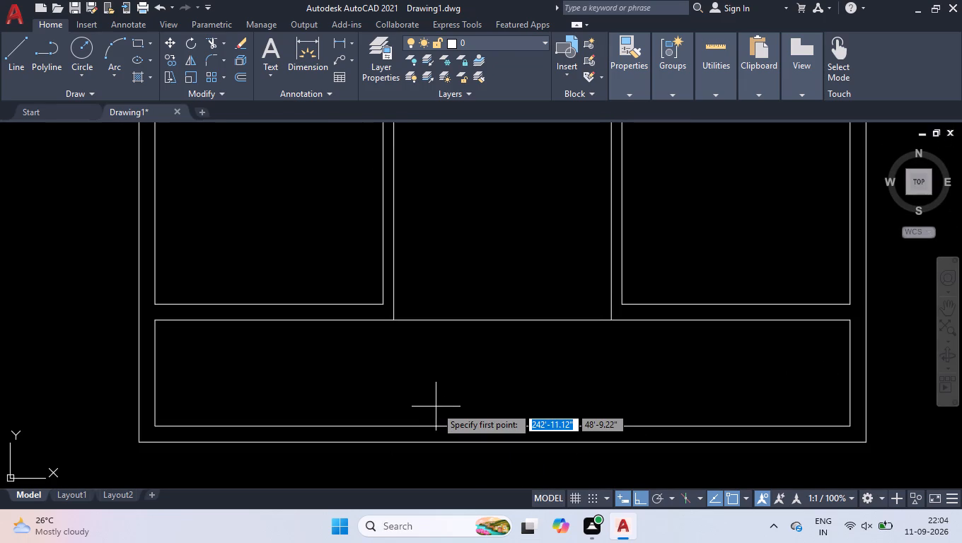
pyautogui.click(500, 443)
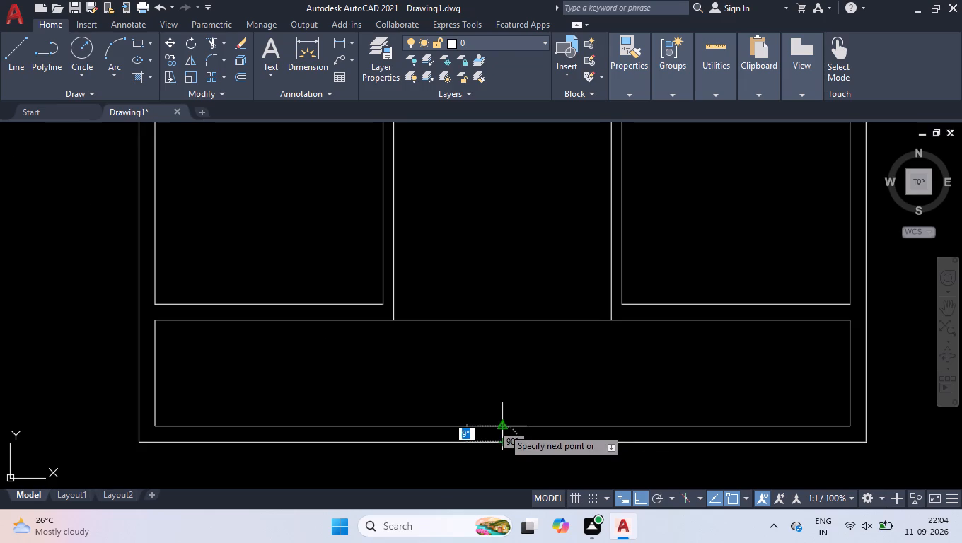
pyautogui.click(503, 428)
pyautogui.press('space')
# Offset the centre line in the bottom wall 2' to each side to mark the opening.
pyautogui.write('off')
pyautogui.press('Return')
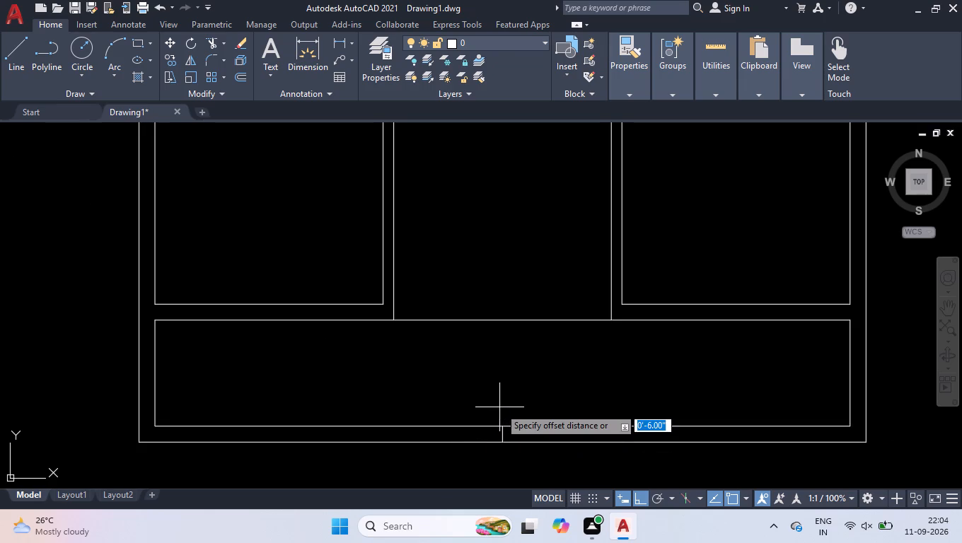
pyautogui.write("2'")
pyautogui.press('Return')
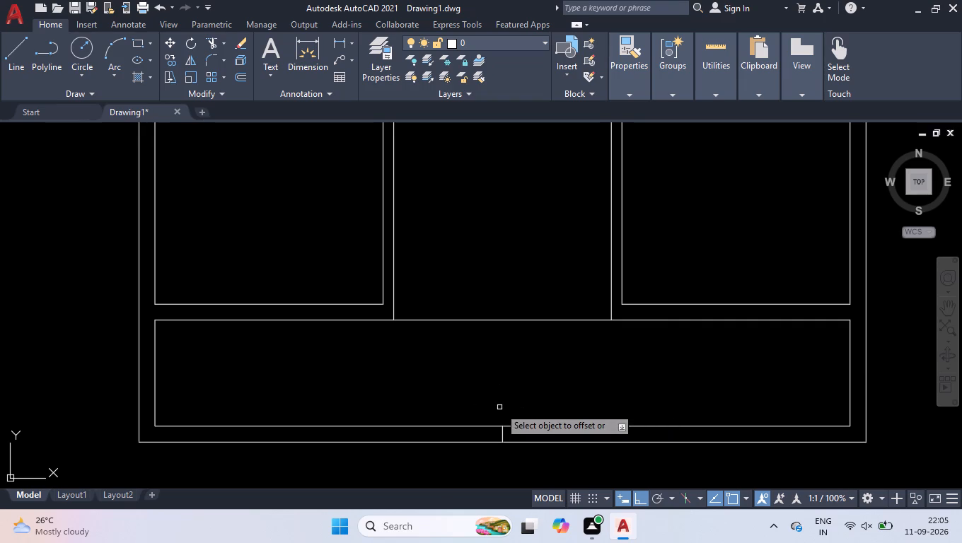
pyautogui.click(502, 431)
pyautogui.click(533, 434)
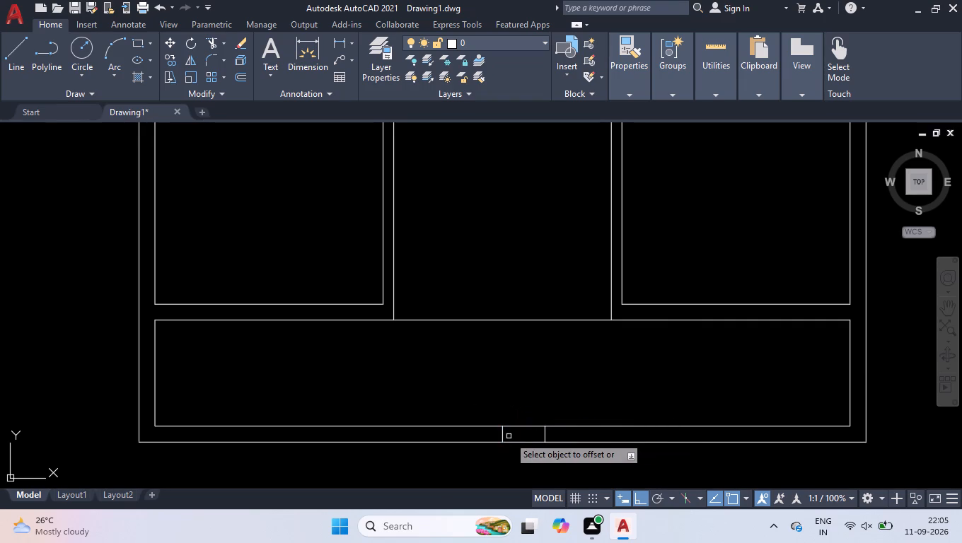
pyautogui.click(504, 435)
pyautogui.click(443, 443)
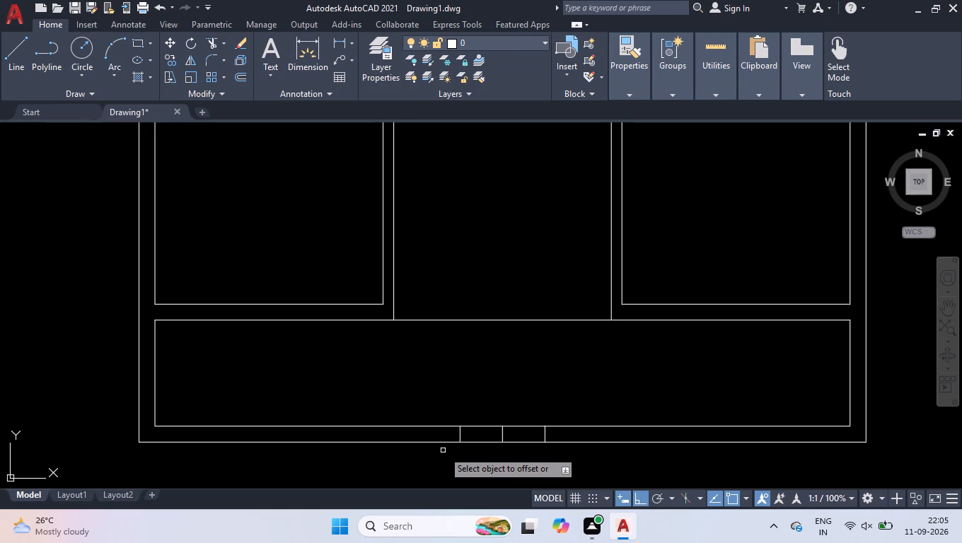
pyautogui.press('Return')
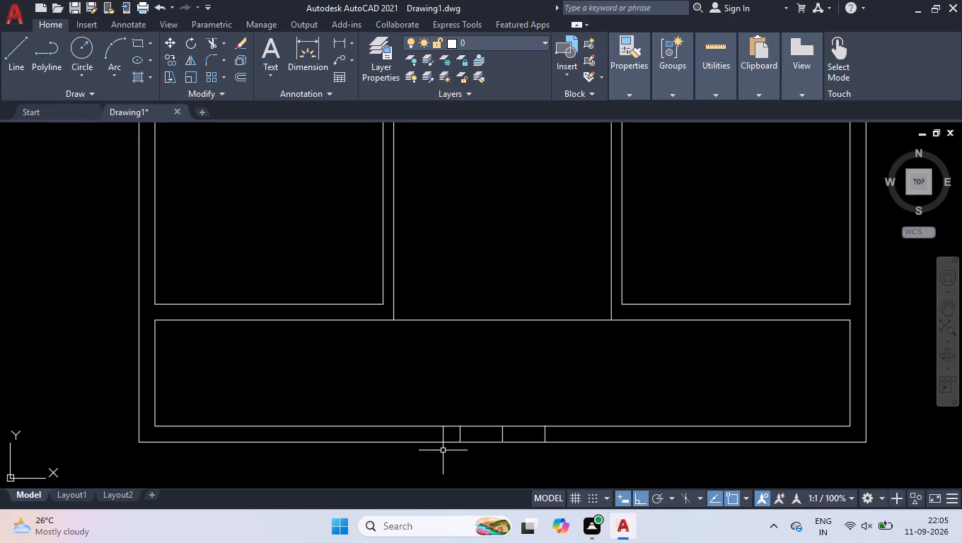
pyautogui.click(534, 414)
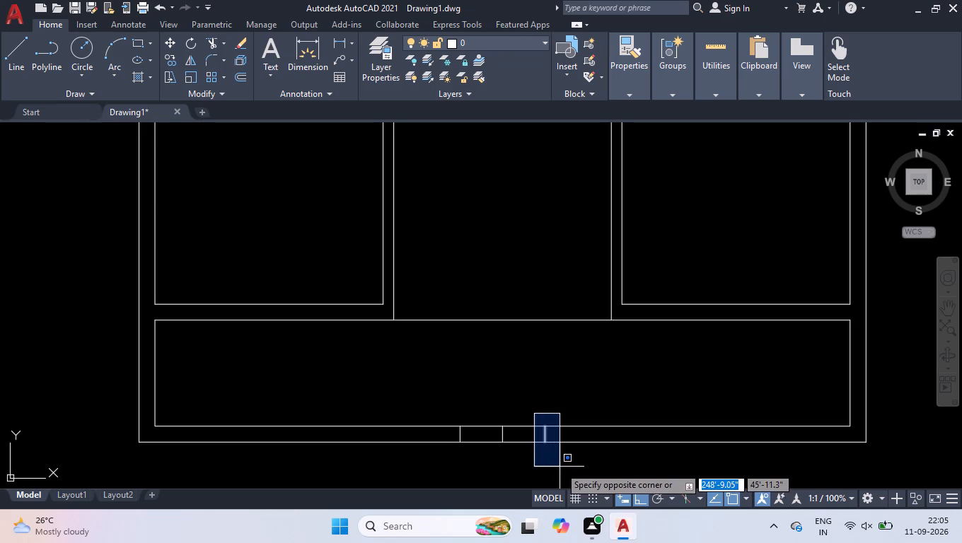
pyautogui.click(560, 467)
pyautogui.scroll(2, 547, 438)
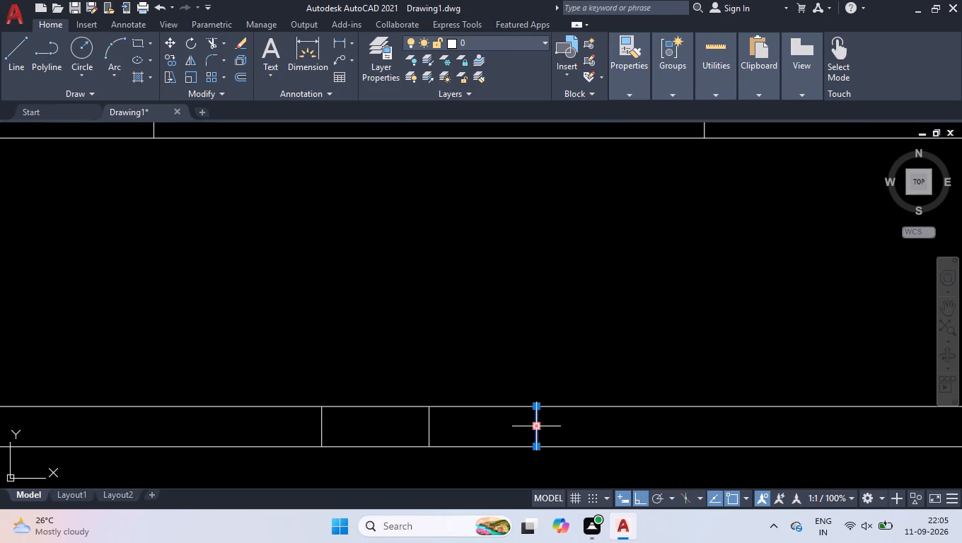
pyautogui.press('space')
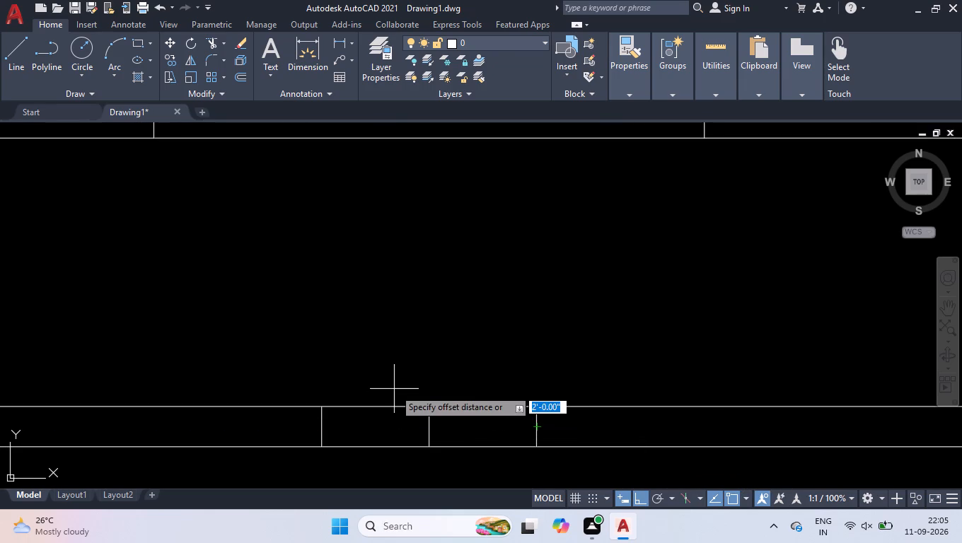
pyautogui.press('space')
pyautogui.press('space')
# Delete the centre line between the two opening lines in the bottom wall.
pyautogui.click(401, 386)
pyautogui.click(469, 479)
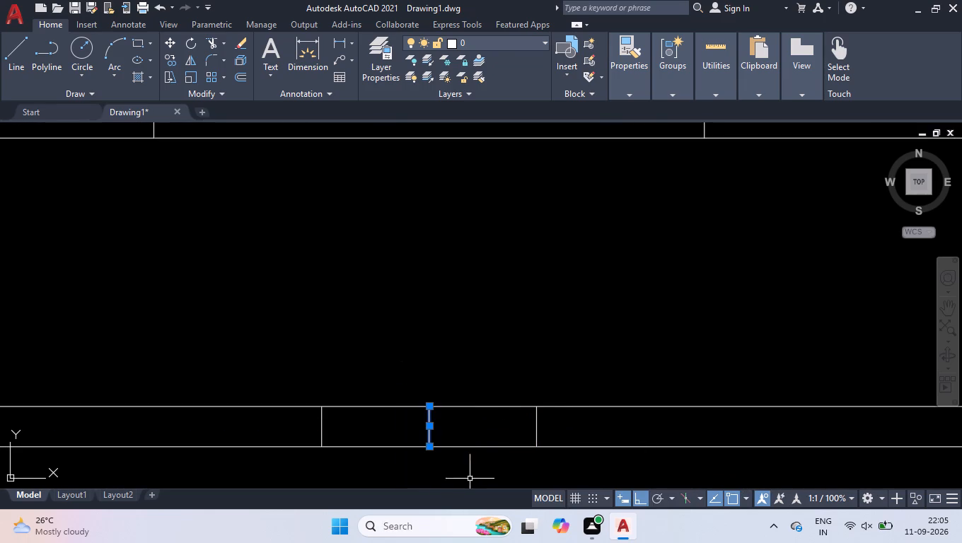
pyautogui.press('Delete')
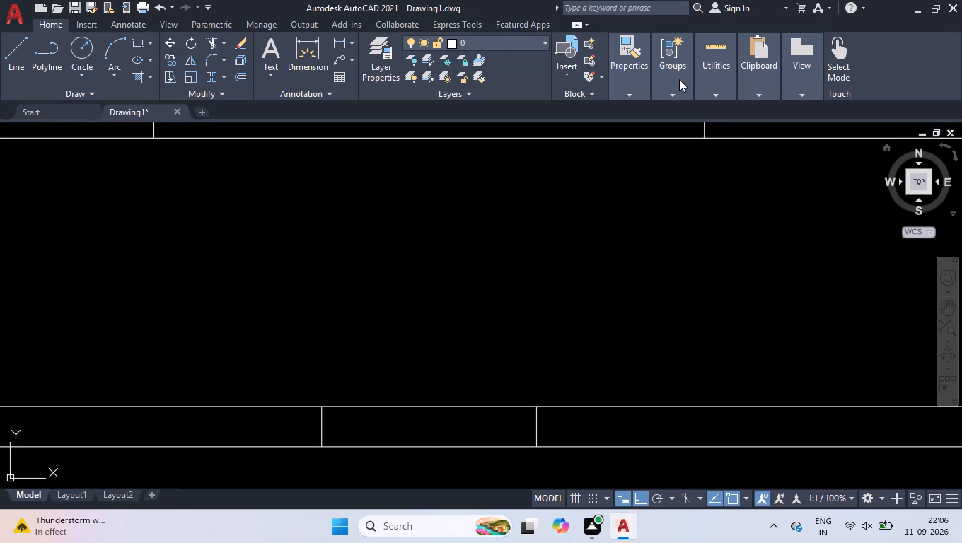
# Measure the bottom wall opening's width and the wall thickness.
pyautogui.click(679, 123)
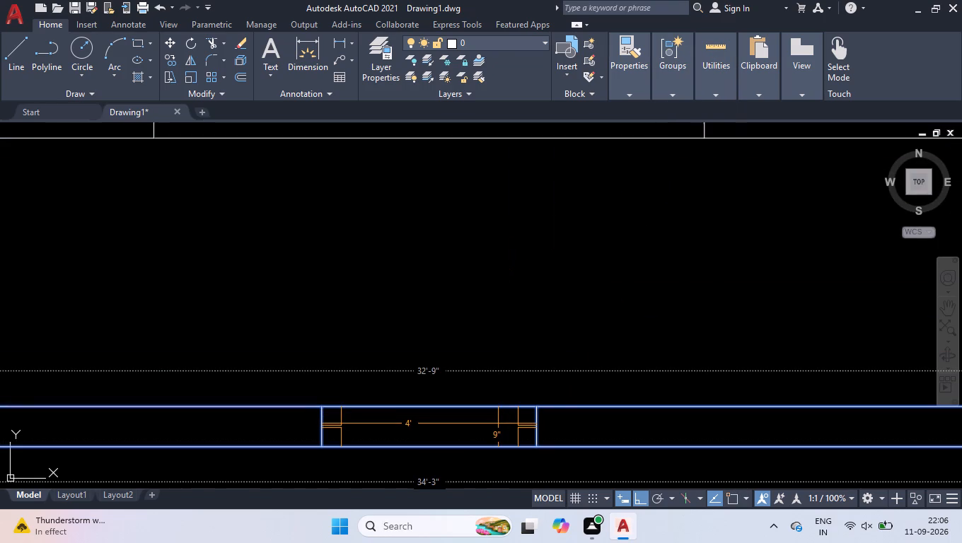
pyautogui.press('space')
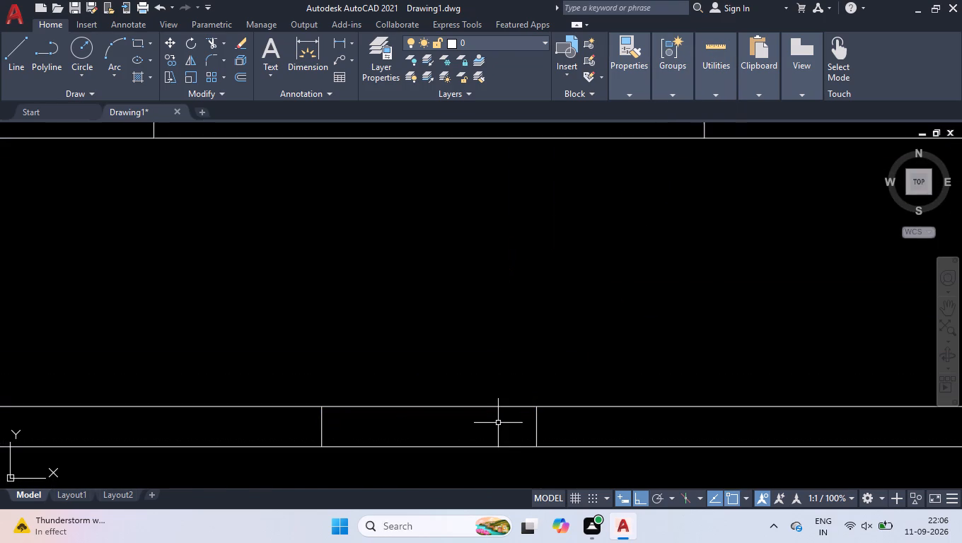
# Move the right line of the bottom wall opening 4" outward.
pyautogui.click(497, 376)
pyautogui.click(555, 469)
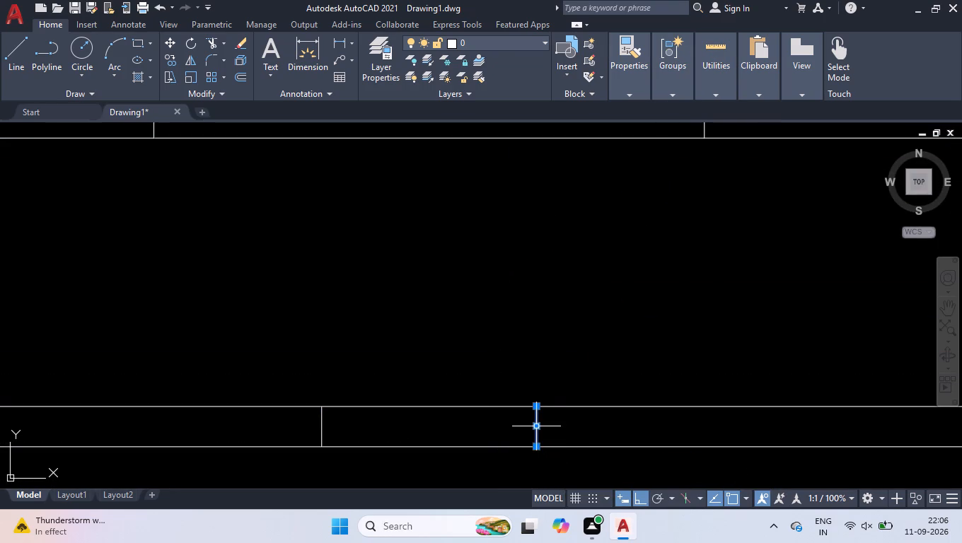
pyautogui.click(539, 425)
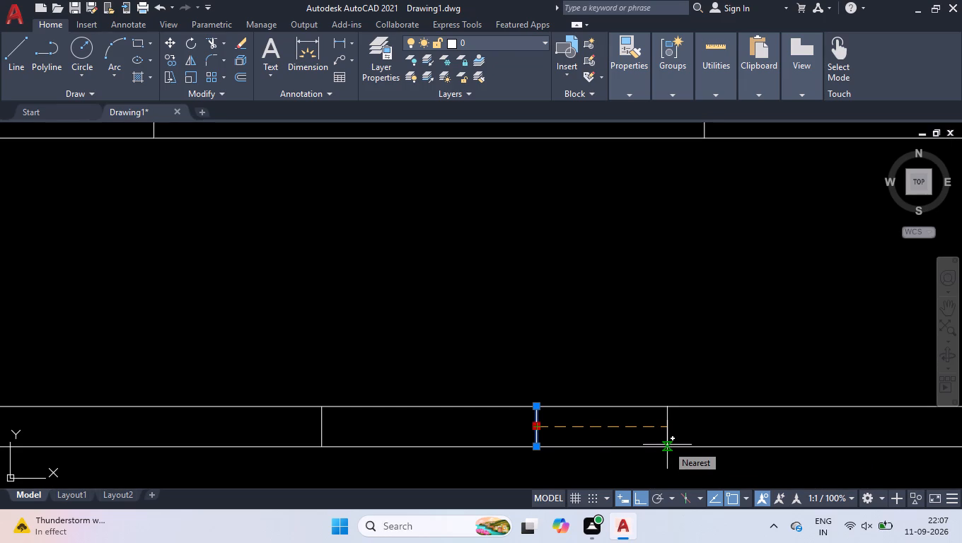
pyautogui.press('4')
pyautogui.press('Return')
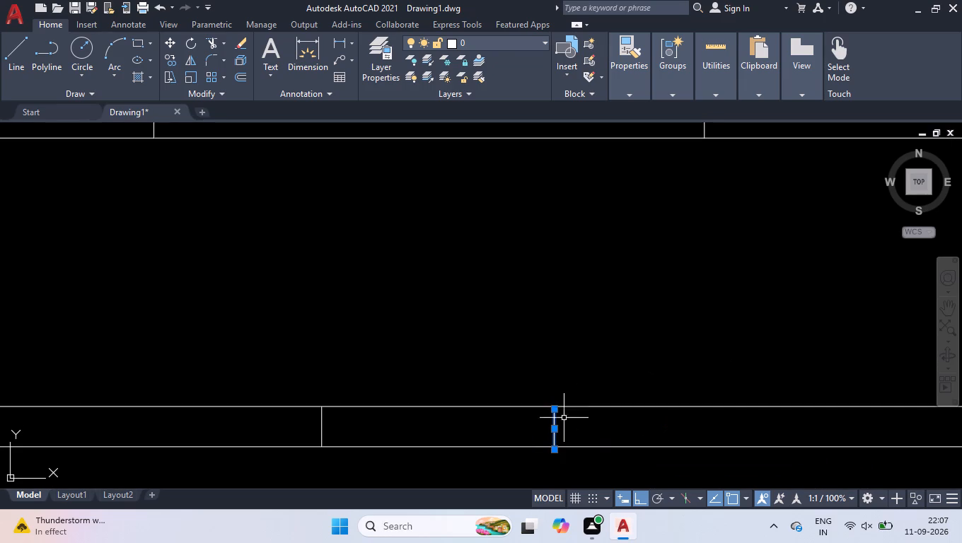
# Stretch both ends of the moved right opening line so they meet the inner and outer wall lines.
pyautogui.scroll(2, 556, 442)
pyautogui.scroll(5, 550, 373)
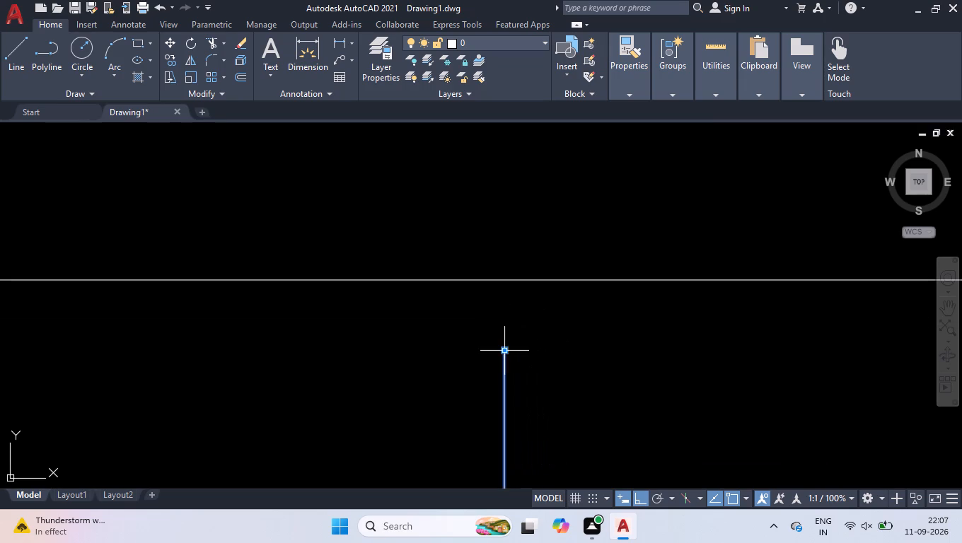
pyautogui.click(505, 348)
pyautogui.click(502, 276)
pyautogui.scroll(-4, 502, 267)
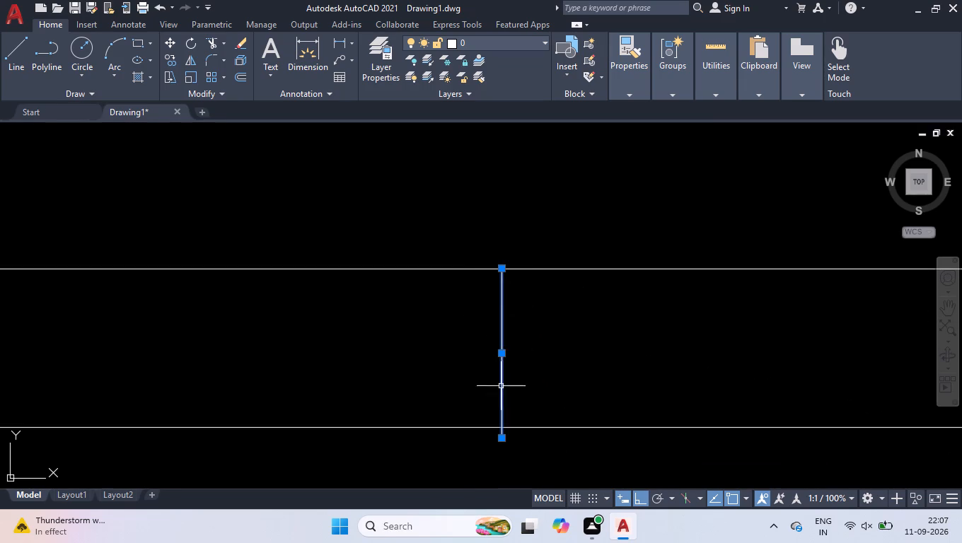
pyautogui.scroll(3, 495, 450)
pyautogui.click(511, 409)
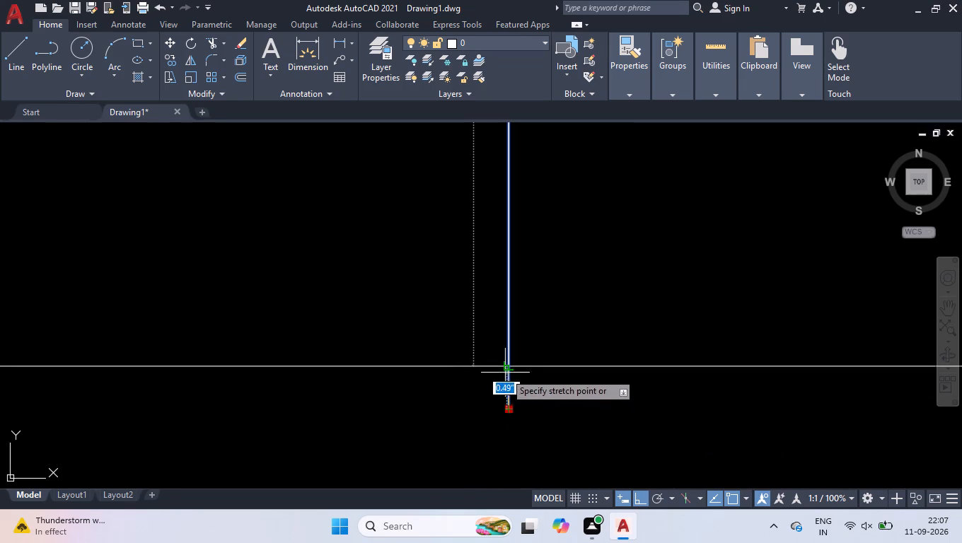
pyautogui.click(506, 365)
# Move the left line of the bottom wall opening 4" outward.
pyautogui.scroll(-7, 547, 392)
pyautogui.click(365, 338)
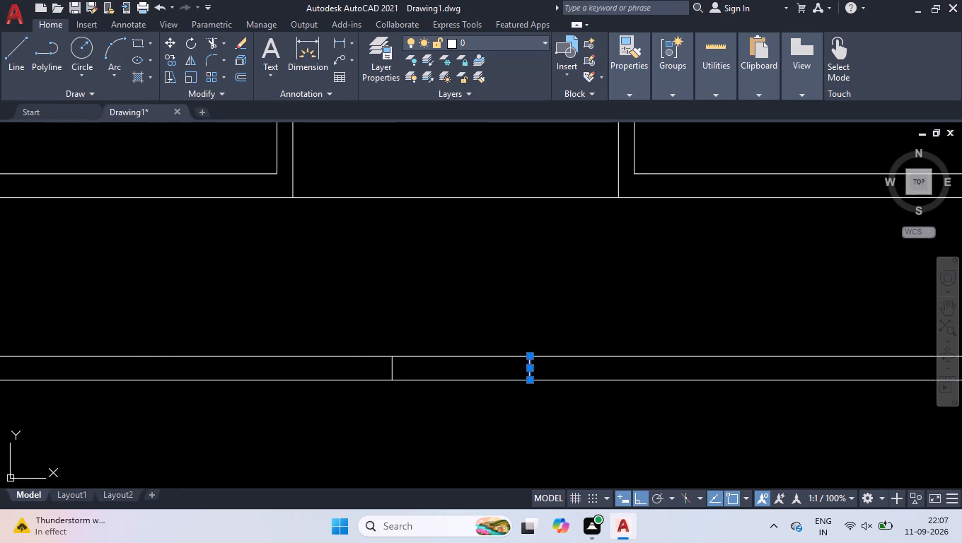
pyautogui.click(406, 396)
pyautogui.scroll(2, 376, 377)
pyautogui.click(411, 358)
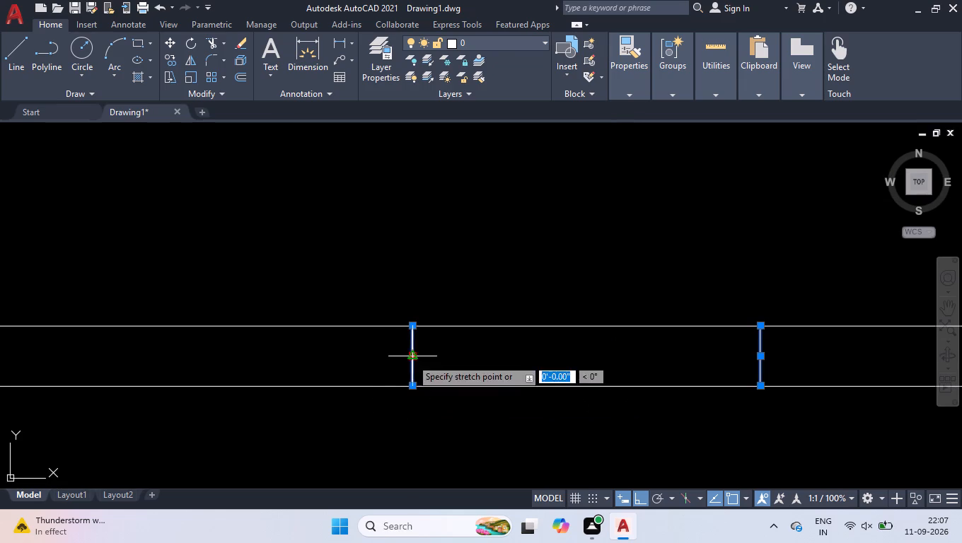
pyautogui.press('4')
pyautogui.press('Return')
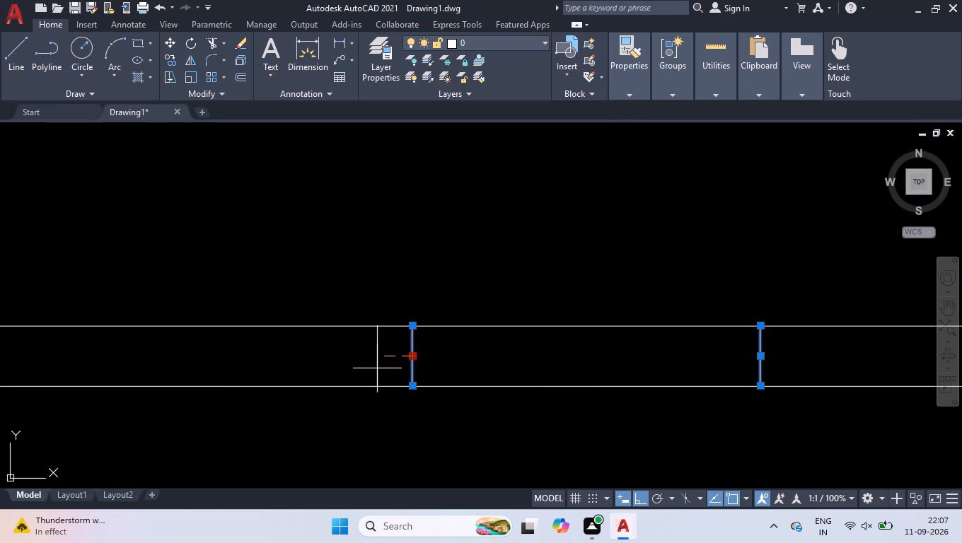
# Measure the distance between the two end lines of the bottom wall opening and the wall thickness.
pyautogui.press('space')
pyautogui.press('space')
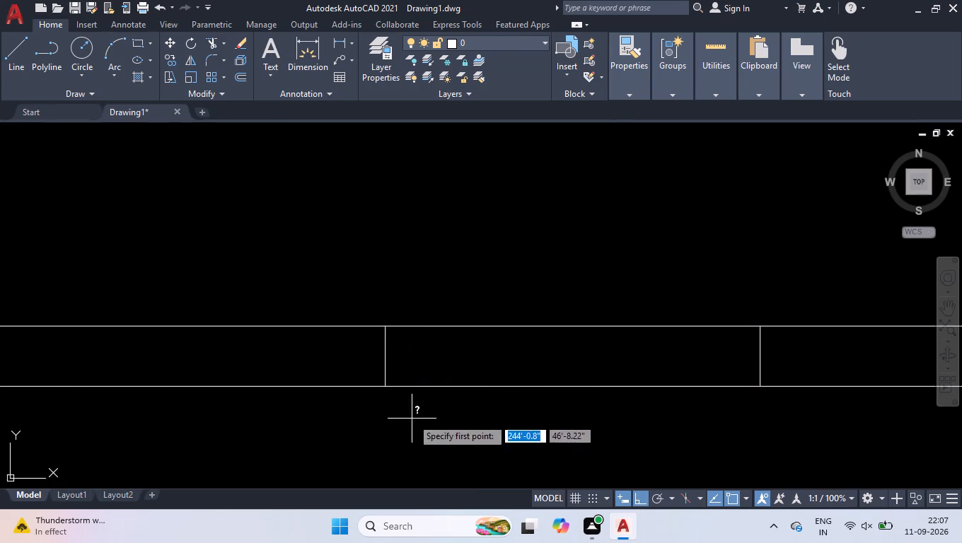
pyautogui.press('space')
pyautogui.press('space')
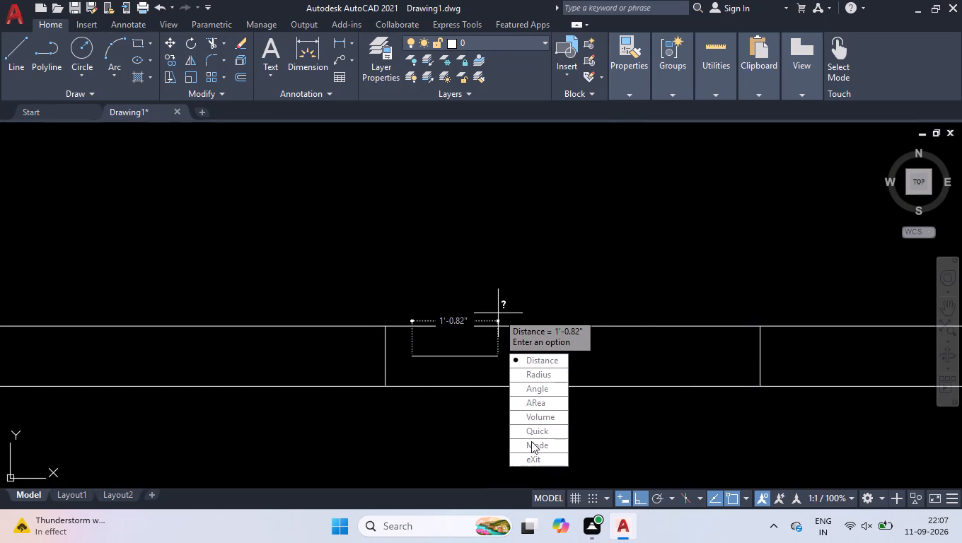
pyautogui.moveTo(533, 461); pyautogui.dragTo(498, 313)
pyautogui.scroll(-1, 468, 228)
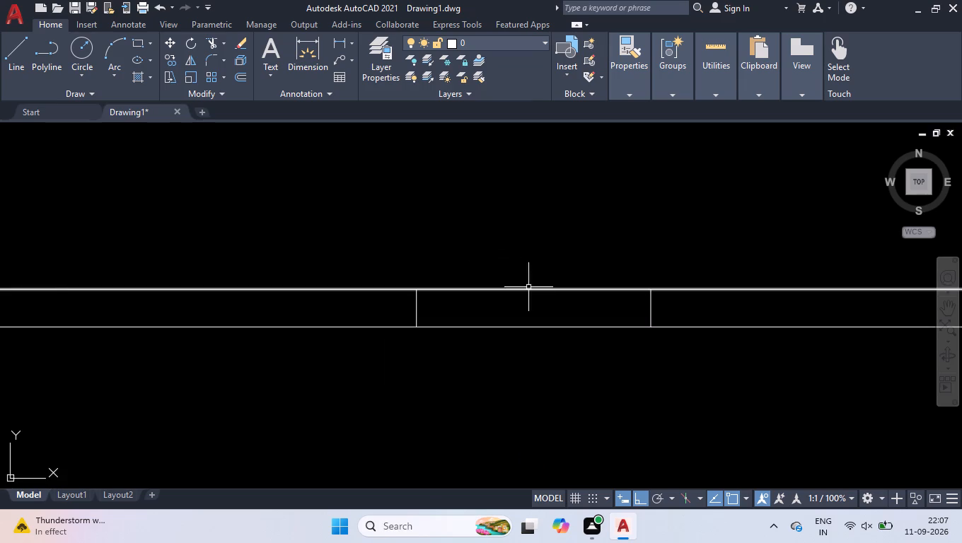
pyautogui.scroll(1, 528, 287)
pyautogui.click(696, 116)
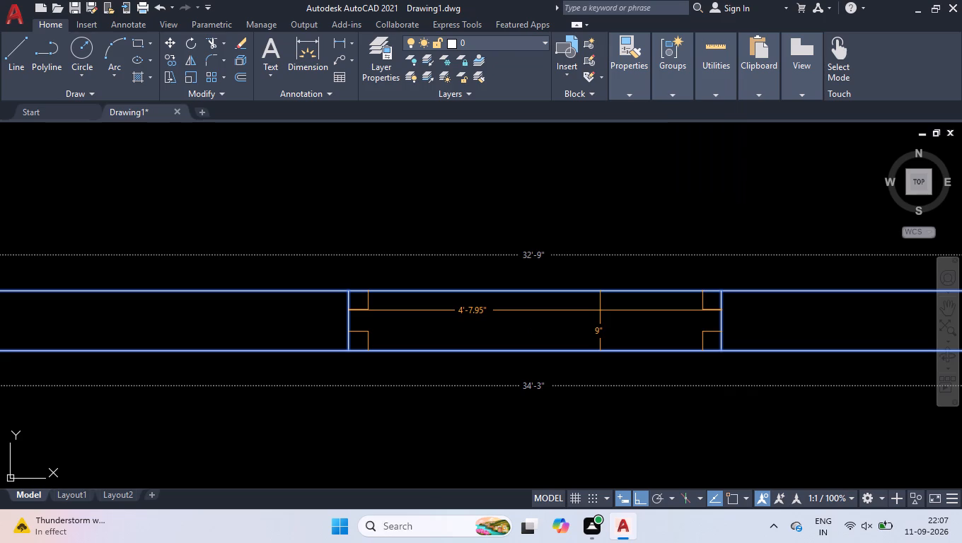
pyautogui.press('space')
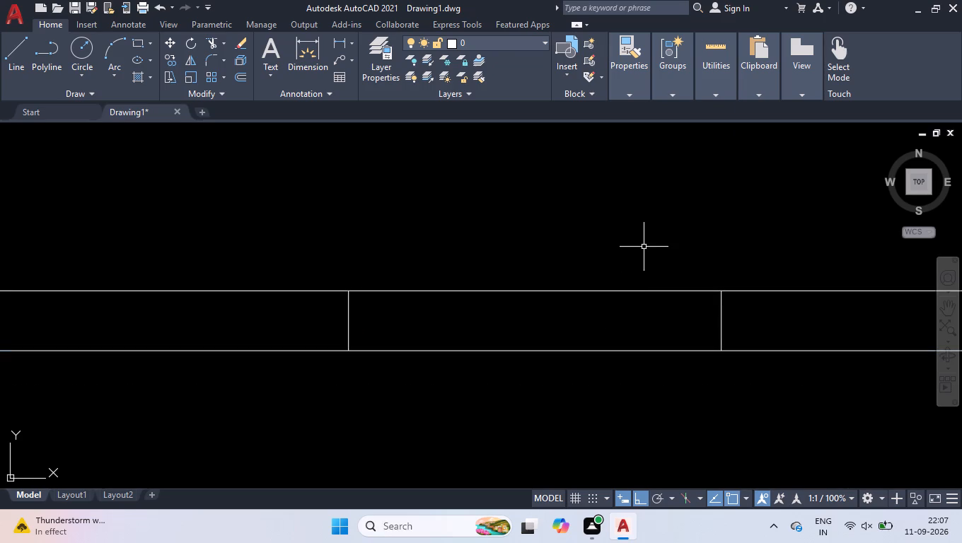
# Select the right line of the bottom wall opening.
pyautogui.click(644, 247)
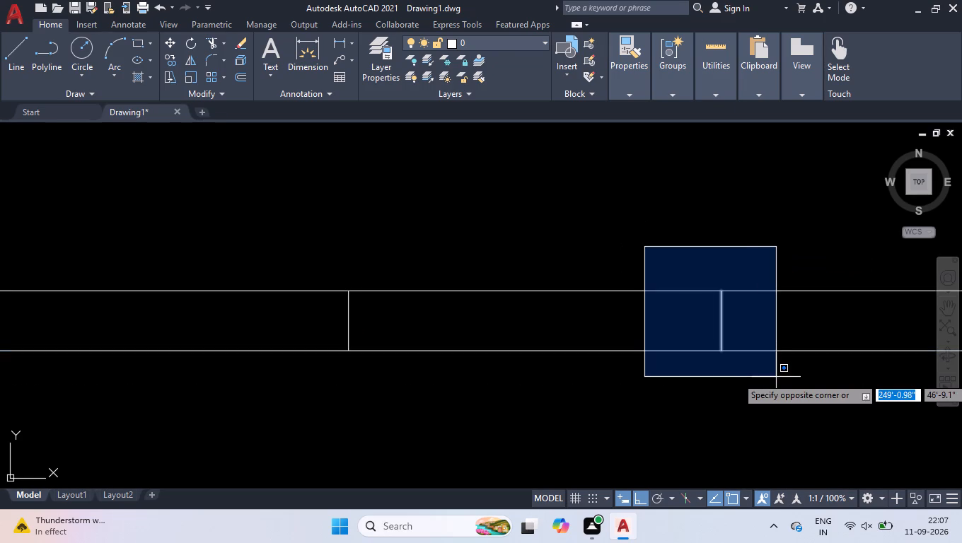
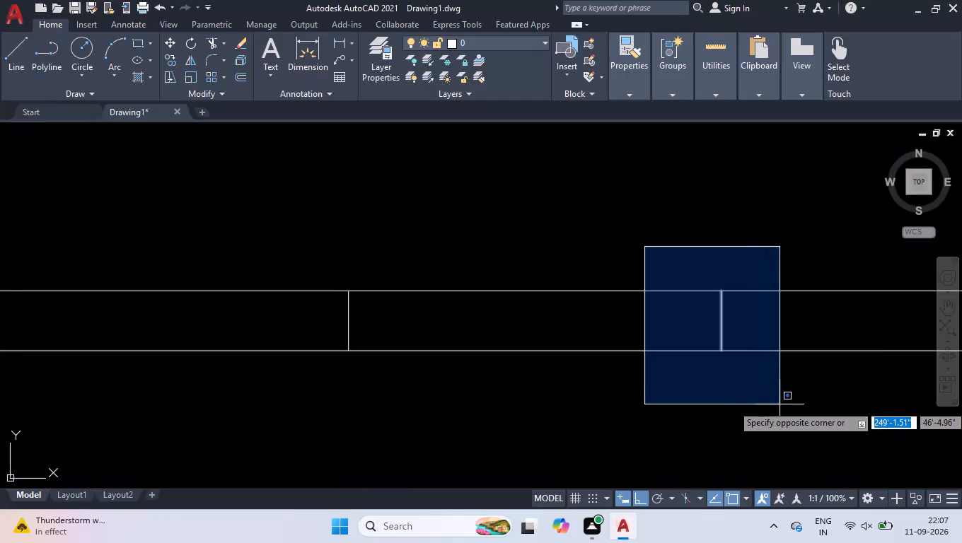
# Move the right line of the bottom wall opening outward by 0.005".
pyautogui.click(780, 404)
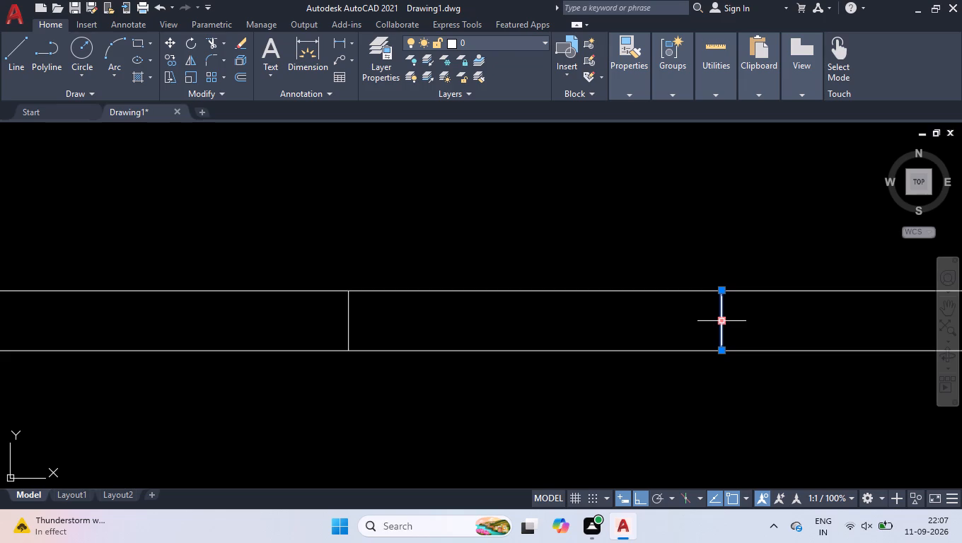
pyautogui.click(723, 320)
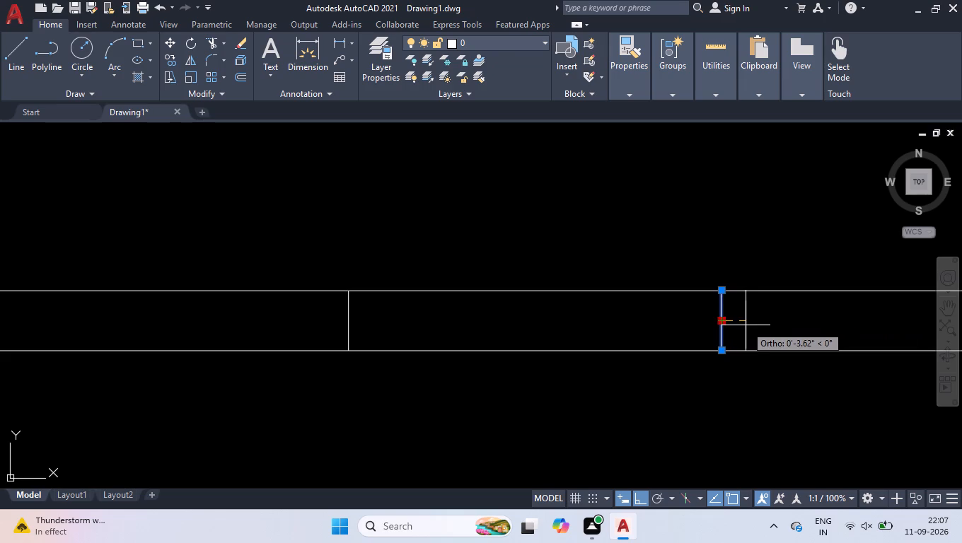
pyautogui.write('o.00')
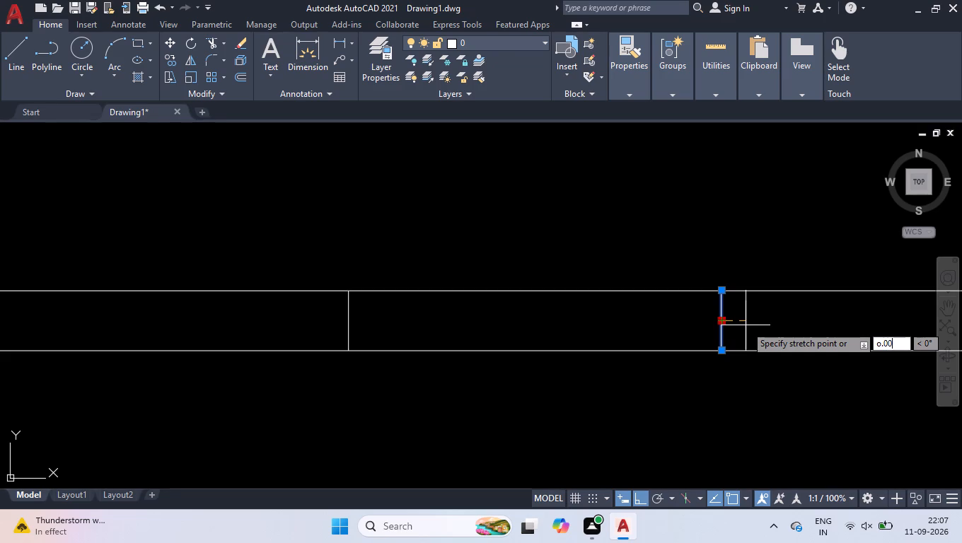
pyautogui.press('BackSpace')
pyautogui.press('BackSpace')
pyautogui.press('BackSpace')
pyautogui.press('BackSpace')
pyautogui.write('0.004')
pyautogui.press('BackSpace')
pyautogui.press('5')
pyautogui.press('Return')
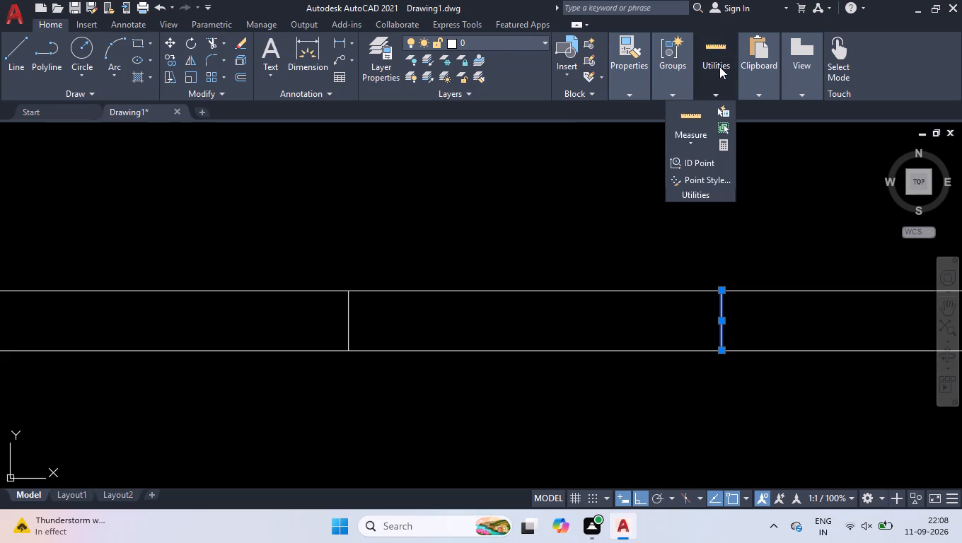
# Measure the width between the two end lines of the bottom wall opening.
pyautogui.click(691, 115)
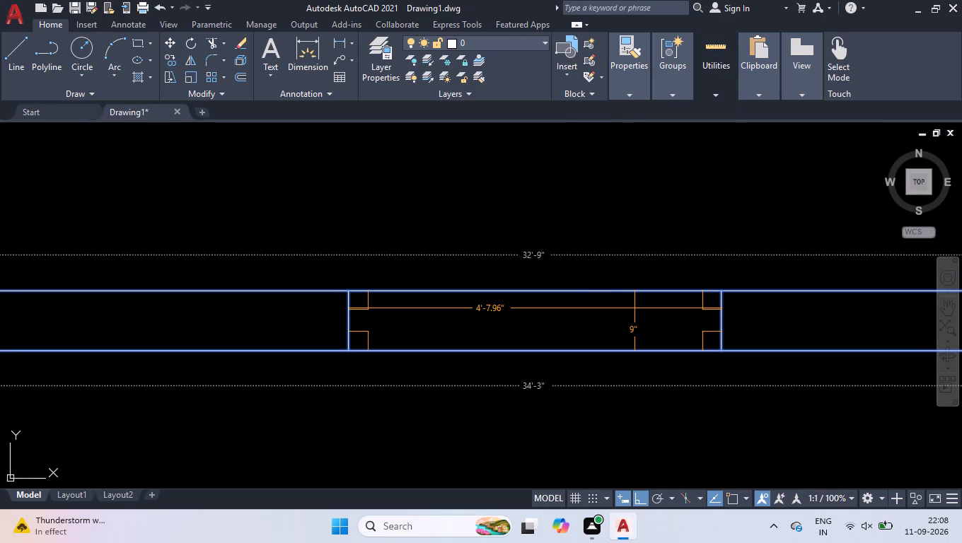
pyautogui.press('space')
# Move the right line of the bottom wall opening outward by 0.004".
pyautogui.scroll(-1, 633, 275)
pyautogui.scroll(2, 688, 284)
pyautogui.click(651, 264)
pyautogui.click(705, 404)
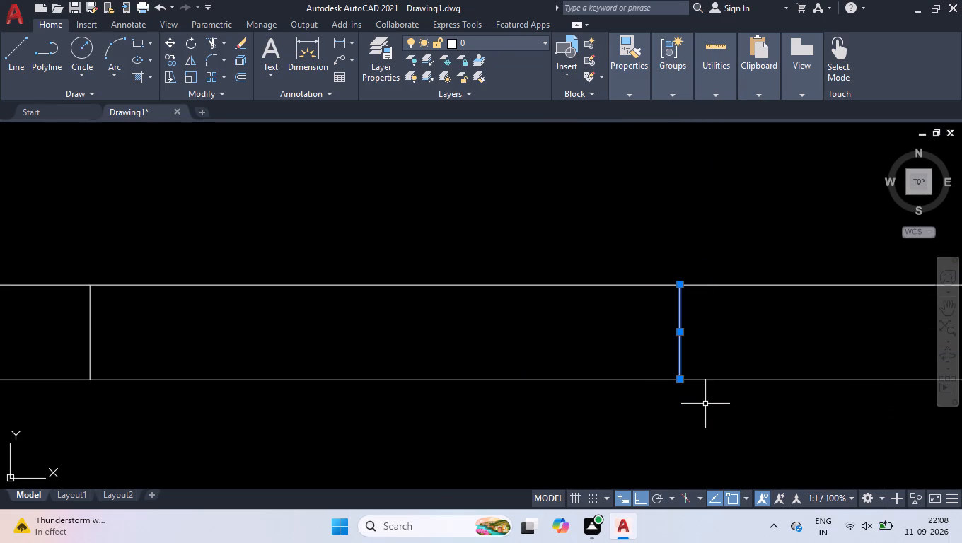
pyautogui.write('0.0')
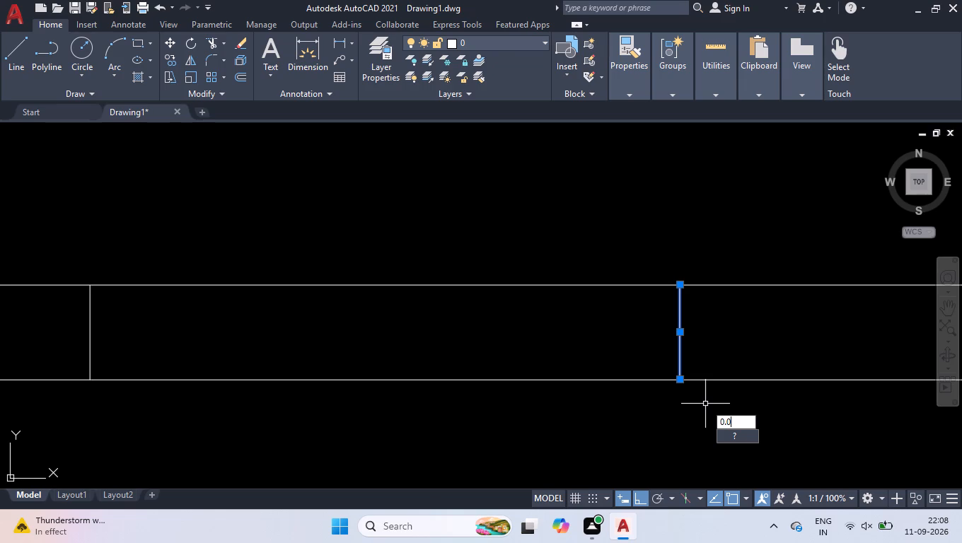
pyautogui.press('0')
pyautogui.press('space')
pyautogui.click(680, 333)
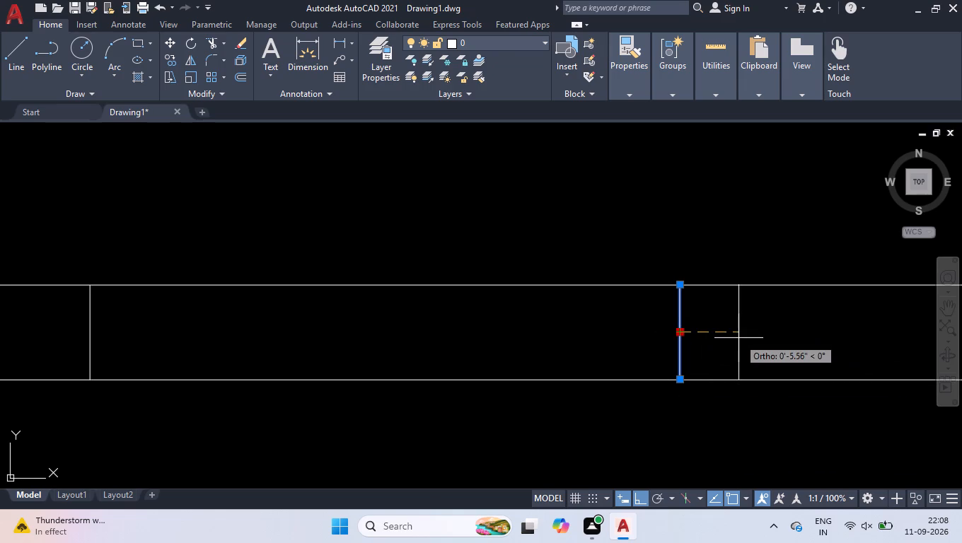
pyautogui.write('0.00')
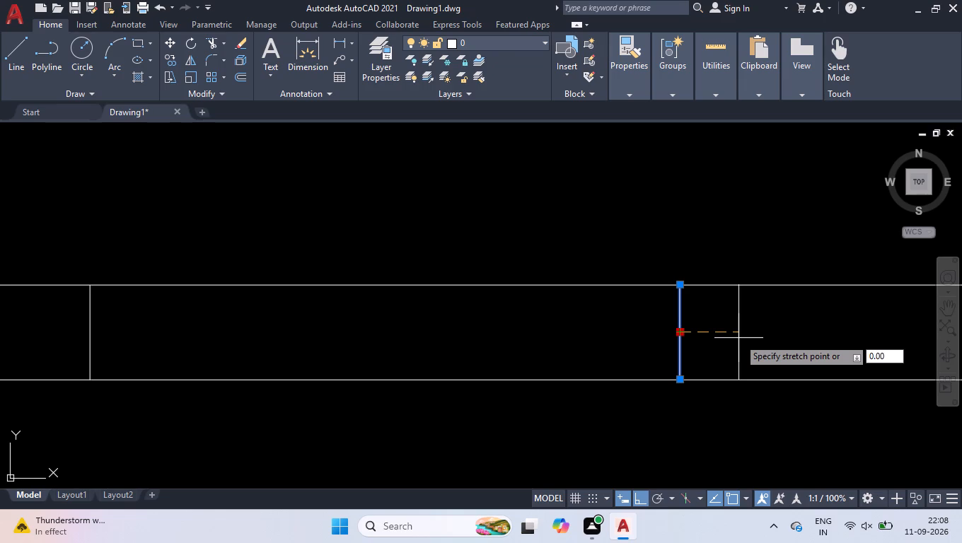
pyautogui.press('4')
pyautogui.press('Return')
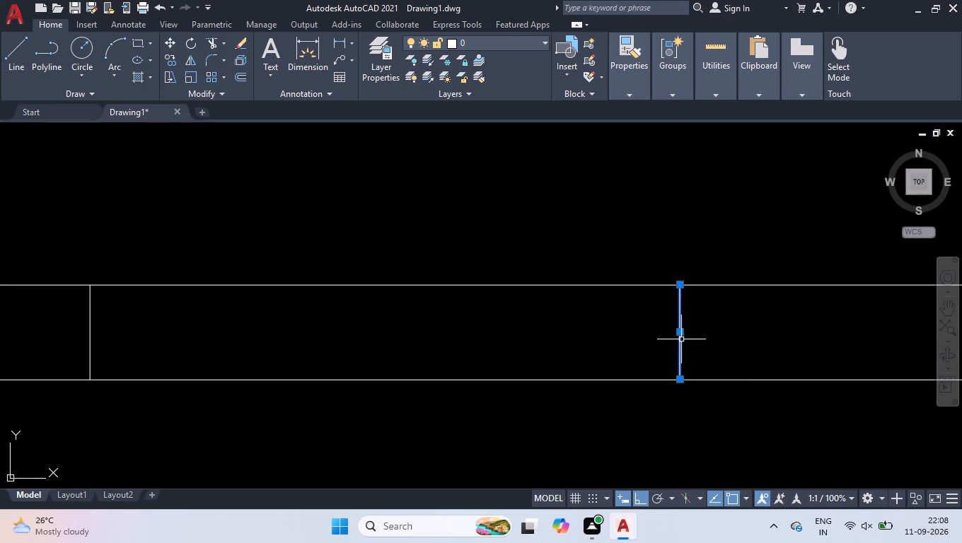
# Set the drawing units' length precision to three decimal places, 0'-0.000".
pyautogui.write('un')
pyautogui.press('Return')
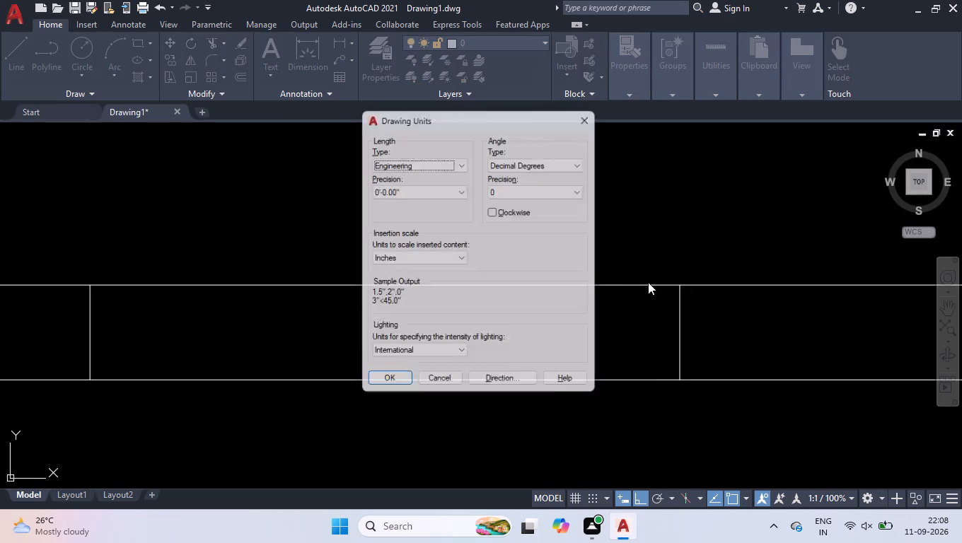
pyautogui.click(422, 194)
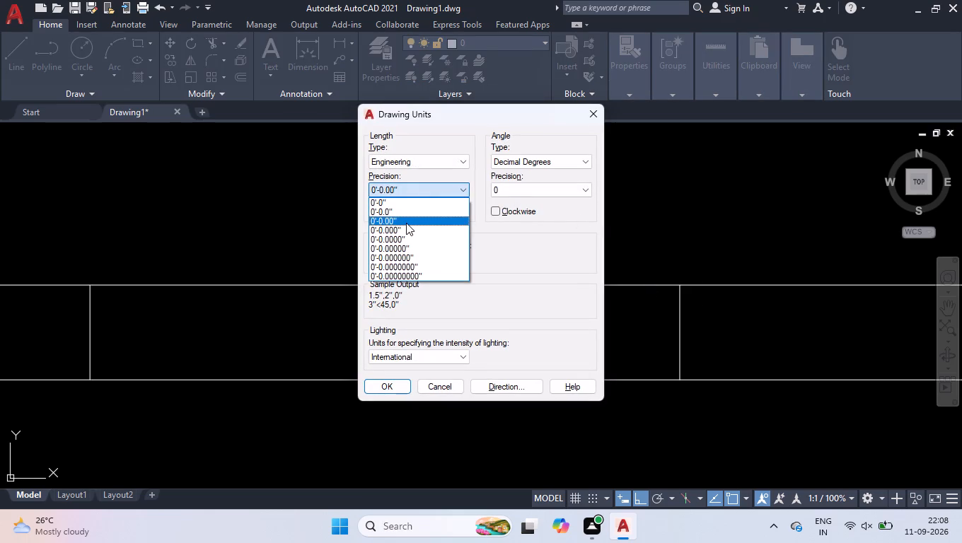
pyautogui.click(403, 229)
pyautogui.click(387, 385)
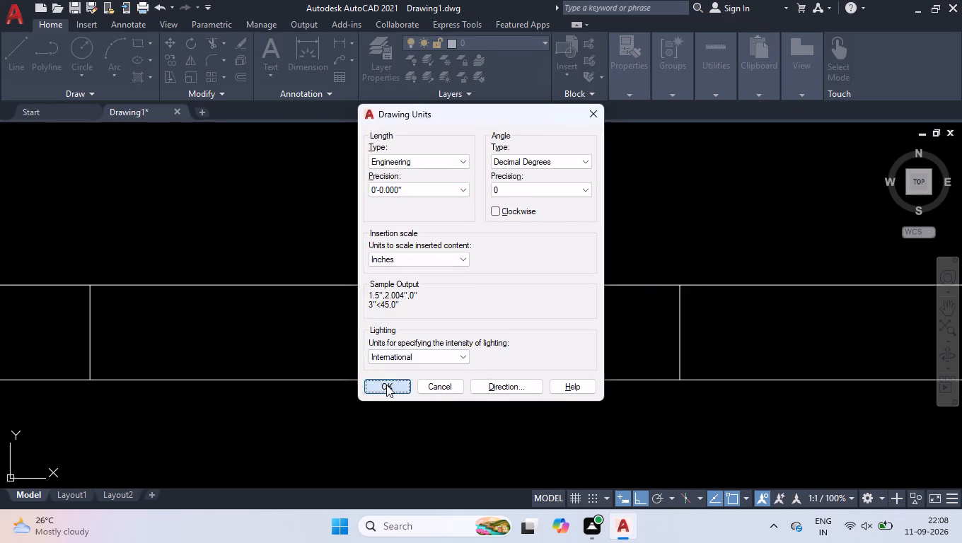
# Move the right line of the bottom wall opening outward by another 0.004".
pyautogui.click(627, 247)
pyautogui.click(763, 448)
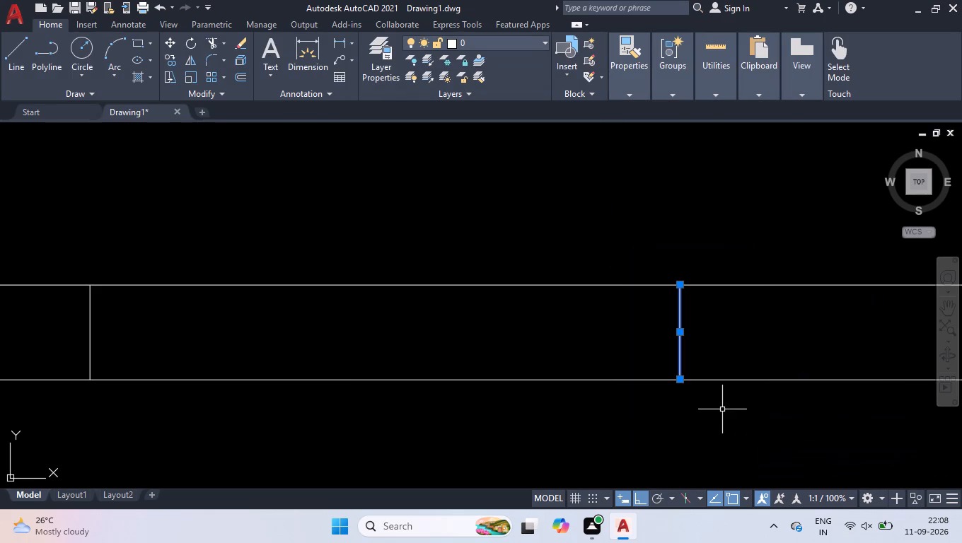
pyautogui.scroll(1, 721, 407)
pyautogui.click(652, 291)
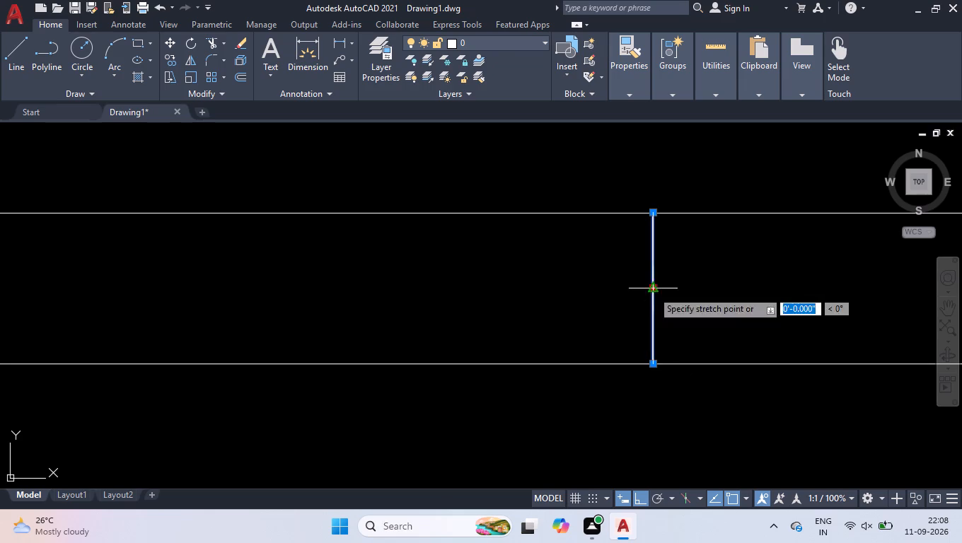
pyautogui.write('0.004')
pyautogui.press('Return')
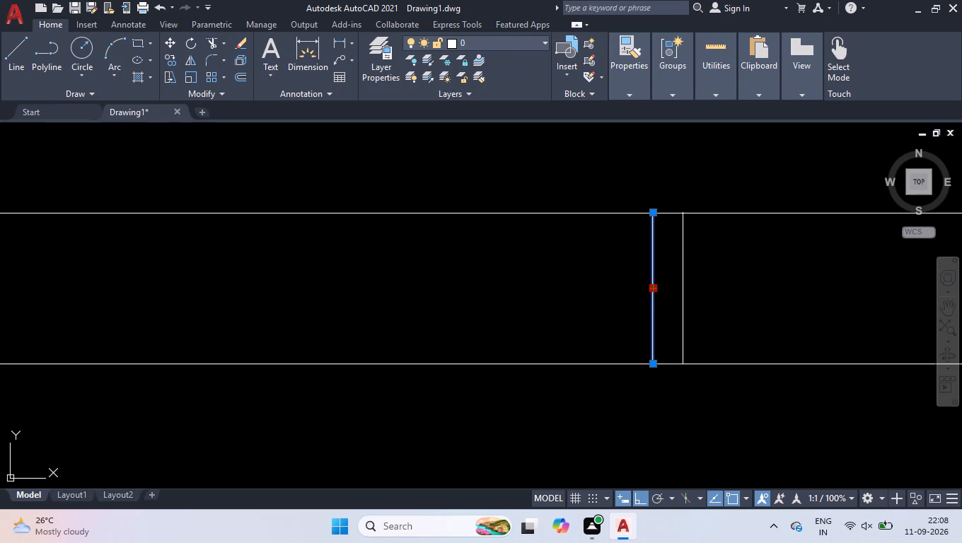
# Measure the bottom wall opening's width at the finer precision.
pyautogui.scroll(-1, 651, 291)
pyautogui.click(693, 112)
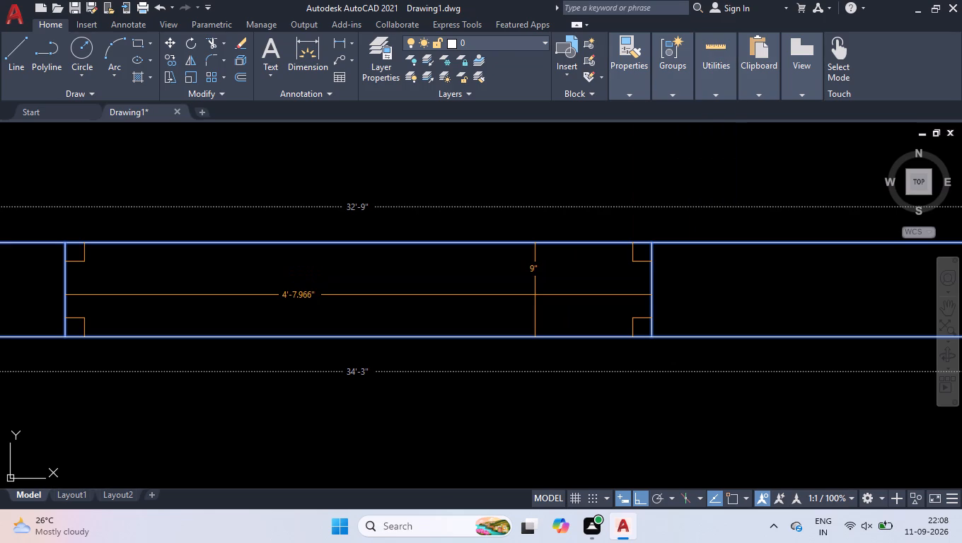
pyautogui.press('space')
# Delete the right line of the bottom wall opening.
pyautogui.click(622, 228)
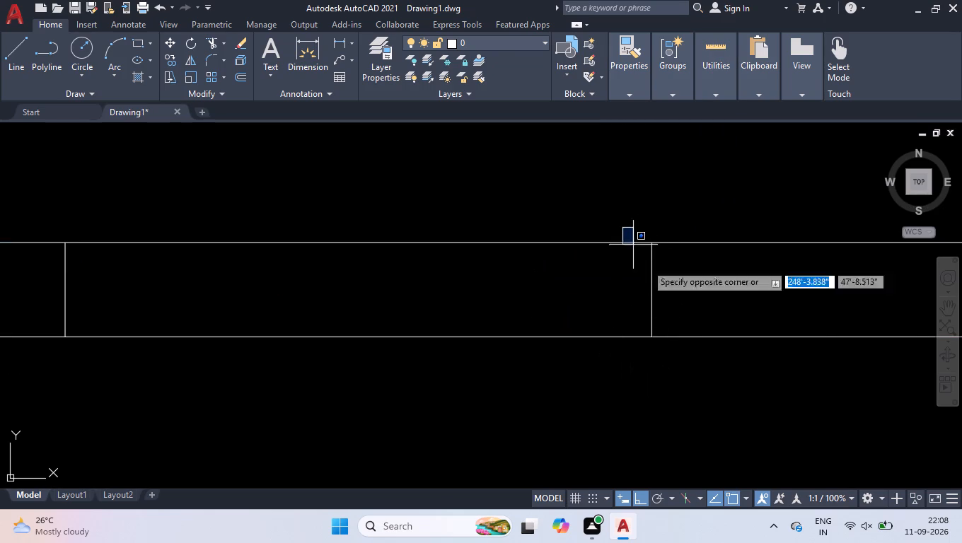
pyautogui.click(698, 411)
pyautogui.press('Delete')
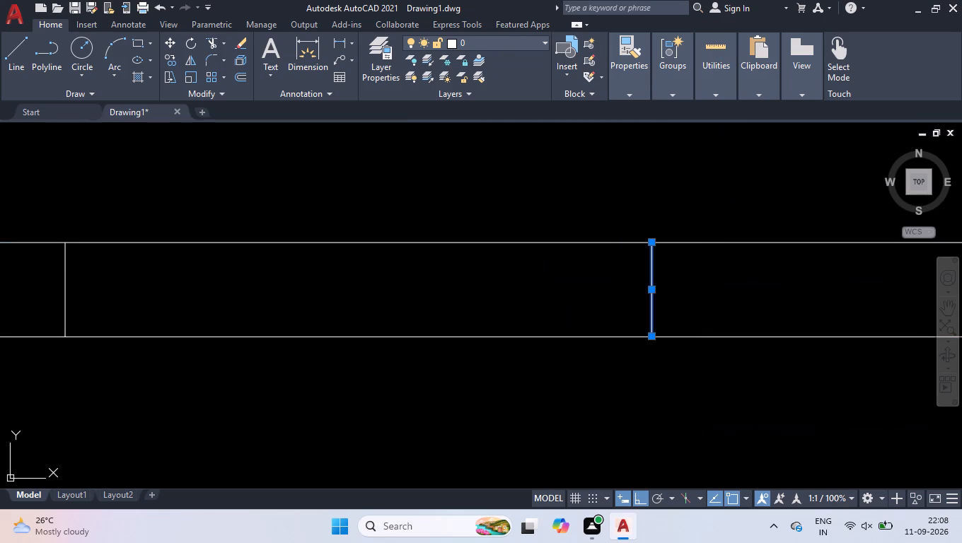
# Offset the left line of the bottom wall opening by 5' to the right as the new opposite end line.
pyautogui.write('off')
pyautogui.press('Return')
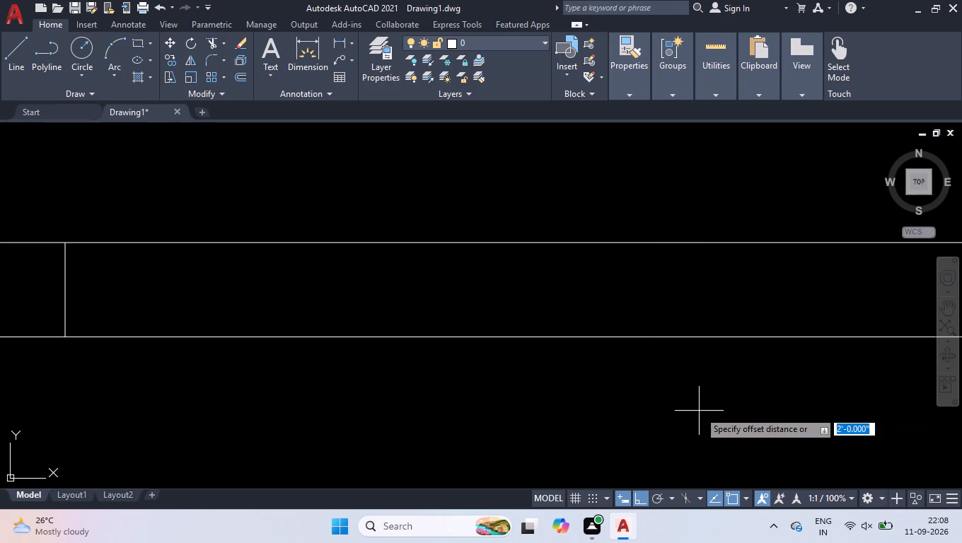
pyautogui.write("5'")
pyautogui.press('Return')
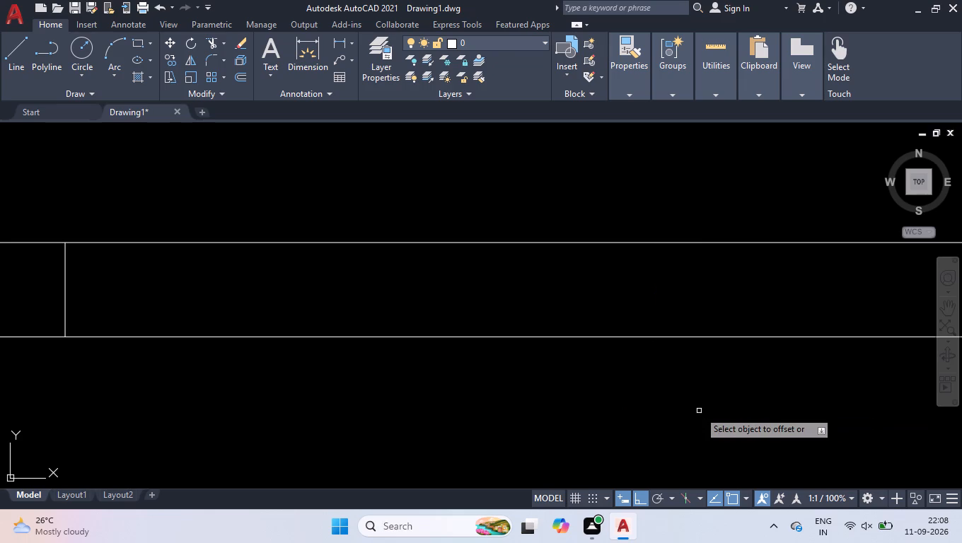
pyautogui.click(64, 296)
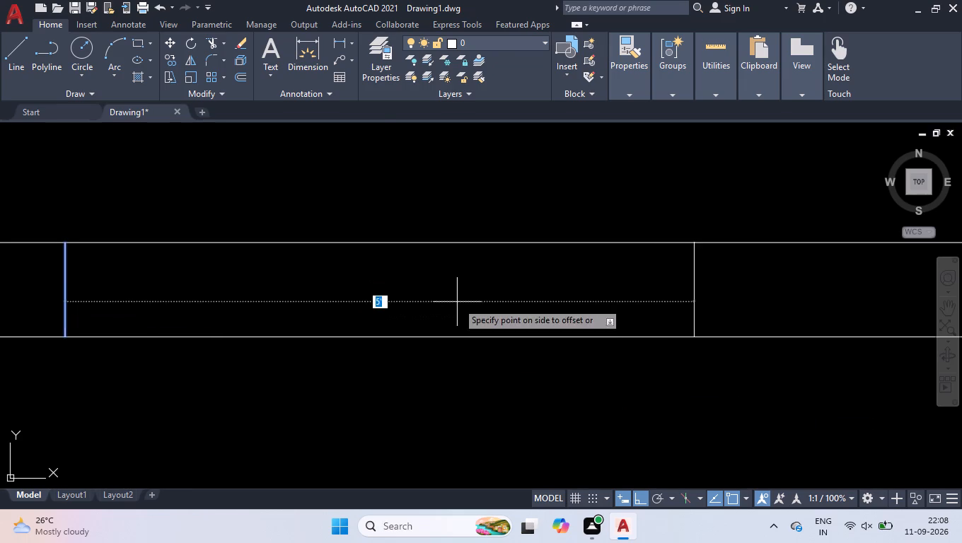
pyautogui.click(463, 301)
pyautogui.press('Return')
# Trim both bottom wall lines between the two end lines to clear the opening.
pyautogui.scroll(-2, 574, 380)
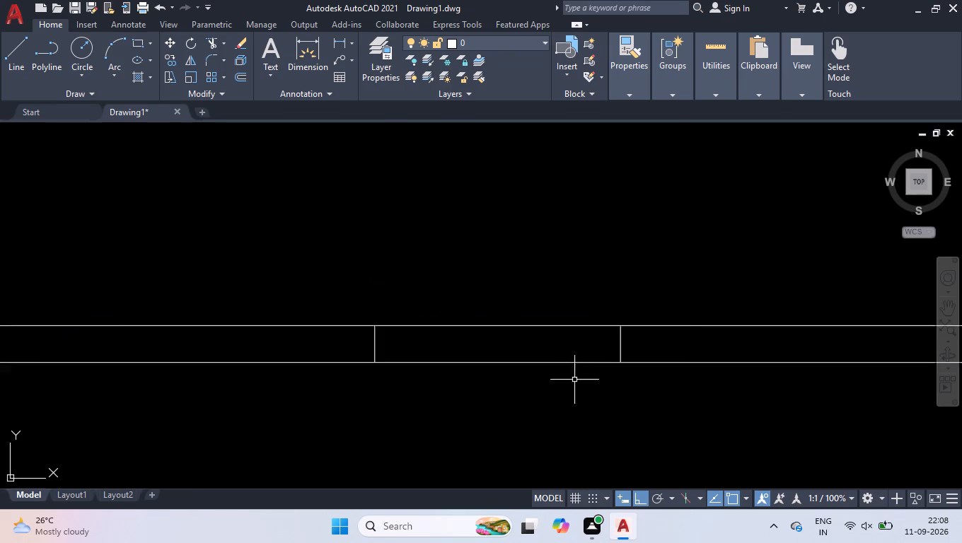
pyautogui.scroll(-1, 574, 380)
pyautogui.write('tr')
pyautogui.press('Return')
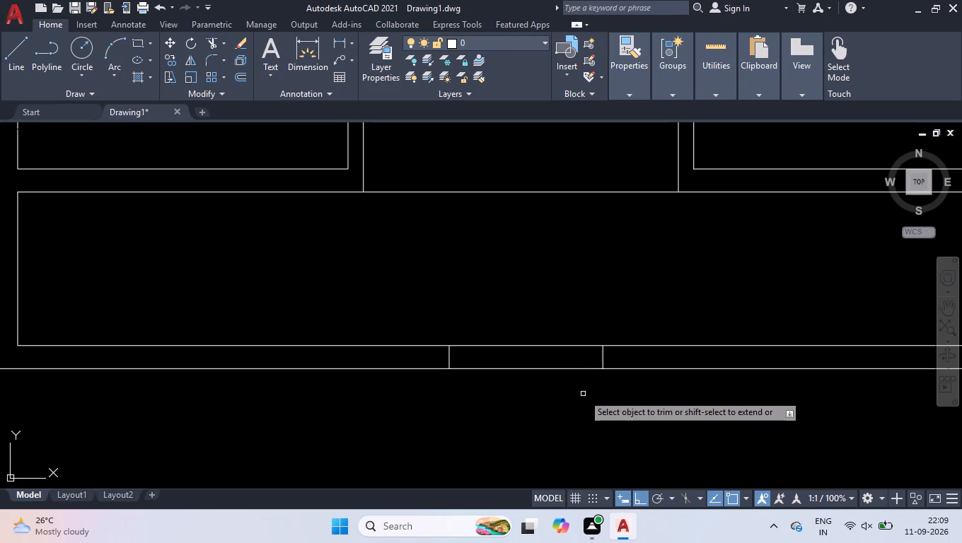
pyautogui.click(567, 397)
pyautogui.click(535, 296)
pyautogui.press('Return')
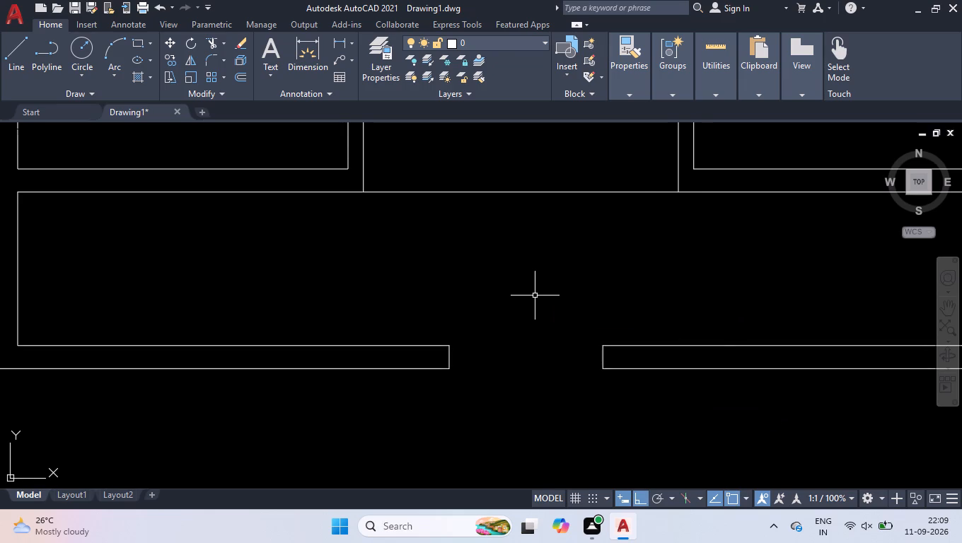
# Add a linear dimension from the left partition's inner face in the second room row to the outer left face of the top central room.
pyautogui.scroll(-6, 531, 307)
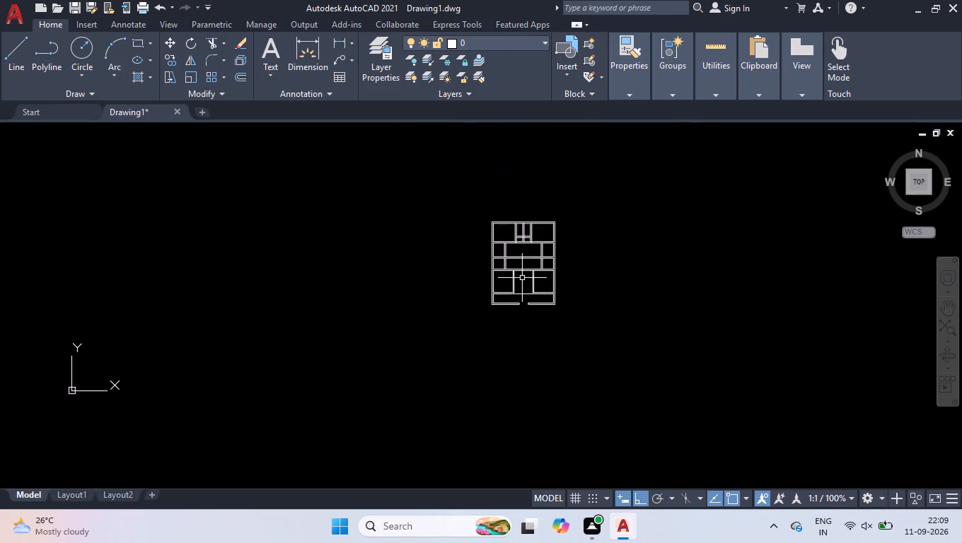
pyautogui.scroll(1, 522, 276)
pyautogui.scroll(1, 539, 175)
pyautogui.scroll(1, 506, 226)
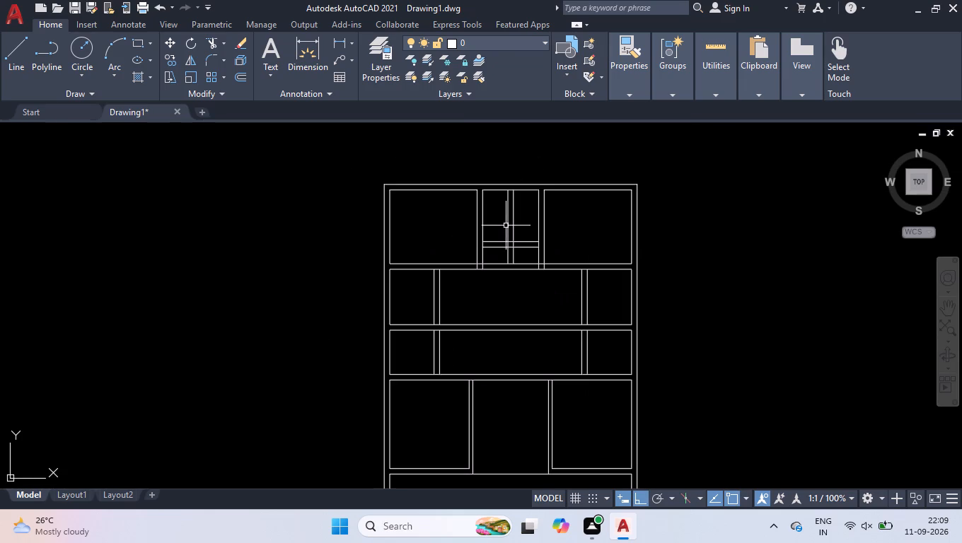
pyautogui.scroll(-1, 506, 226)
pyautogui.scroll(1, 509, 281)
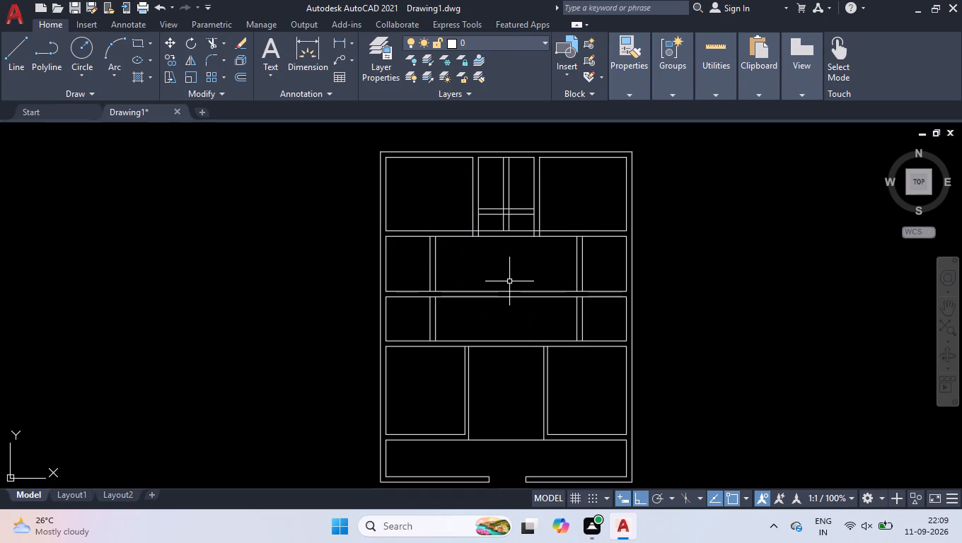
pyautogui.write('dli')
pyautogui.press('Return')
pyautogui.scroll(4, 464, 221)
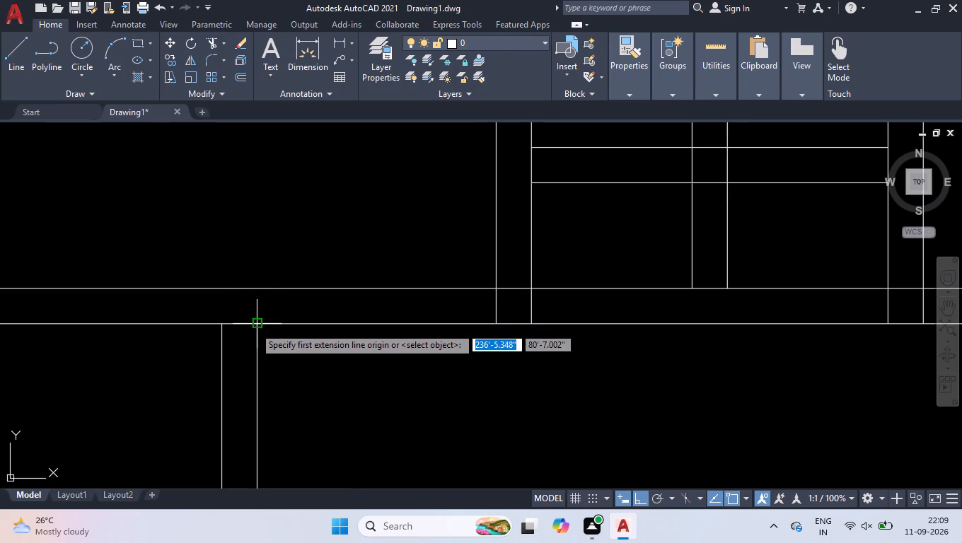
pyautogui.click(255, 327)
pyautogui.click(496, 322)
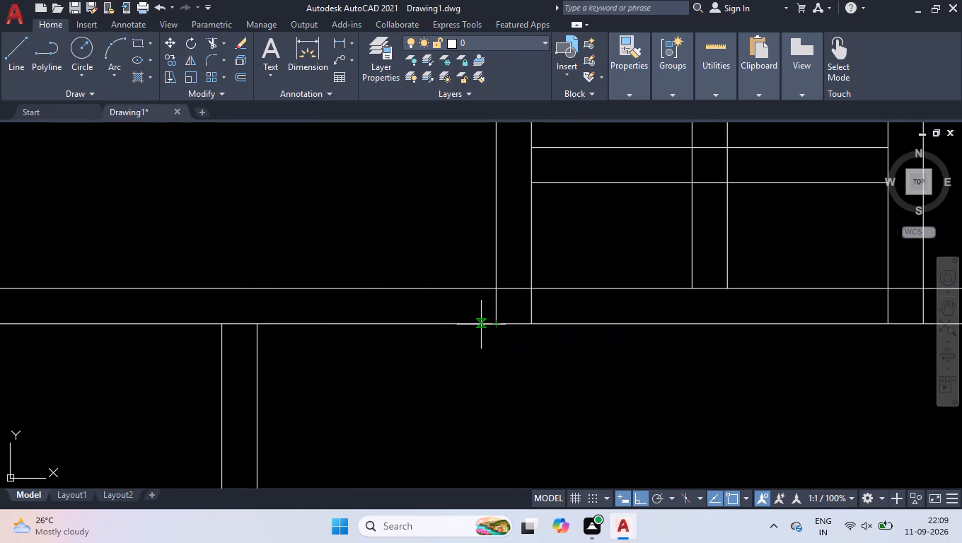
pyautogui.click(500, 386)
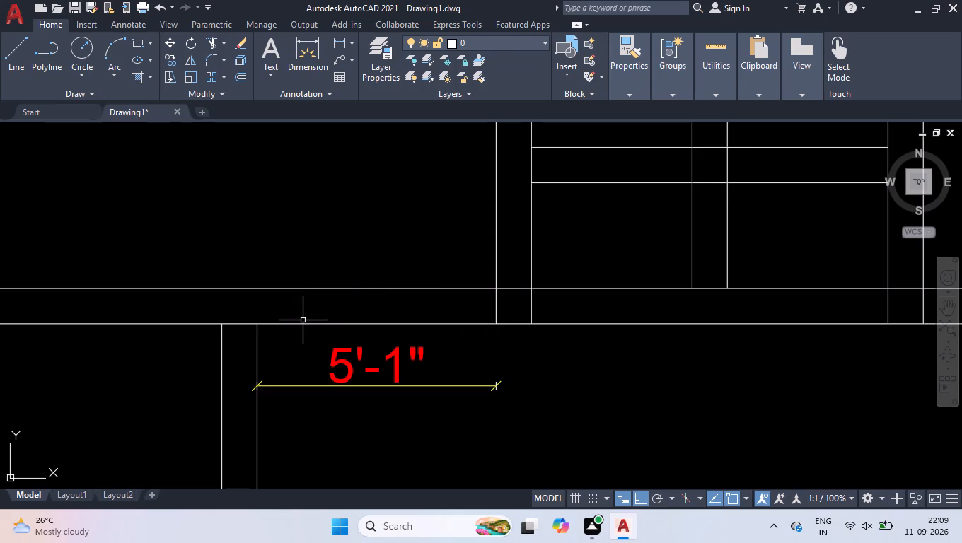
# Draw a line across the wall at the left partition's inner face and move it 2'1" toward the central room.
pyautogui.press('l')
pyautogui.press('Return')
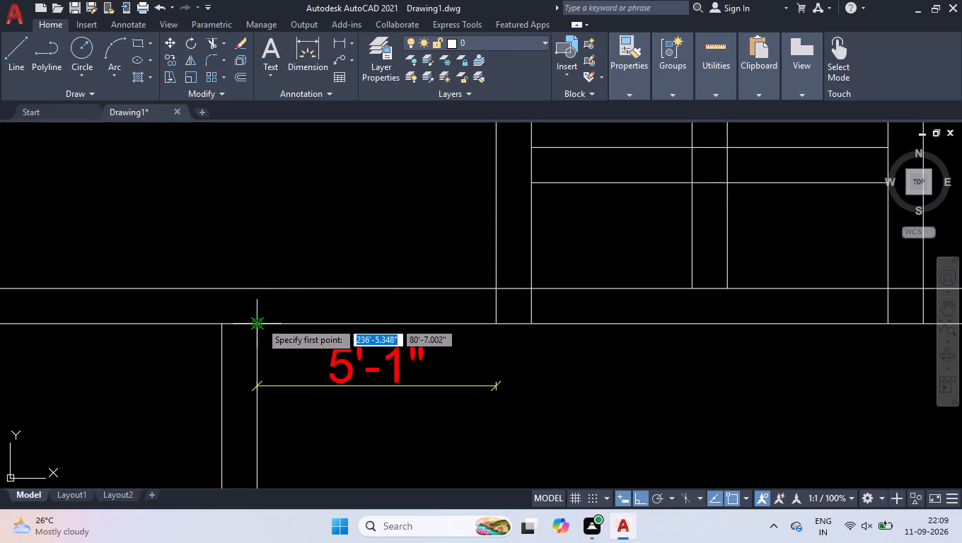
pyautogui.click(259, 322)
pyautogui.click(260, 288)
pyautogui.press('space')
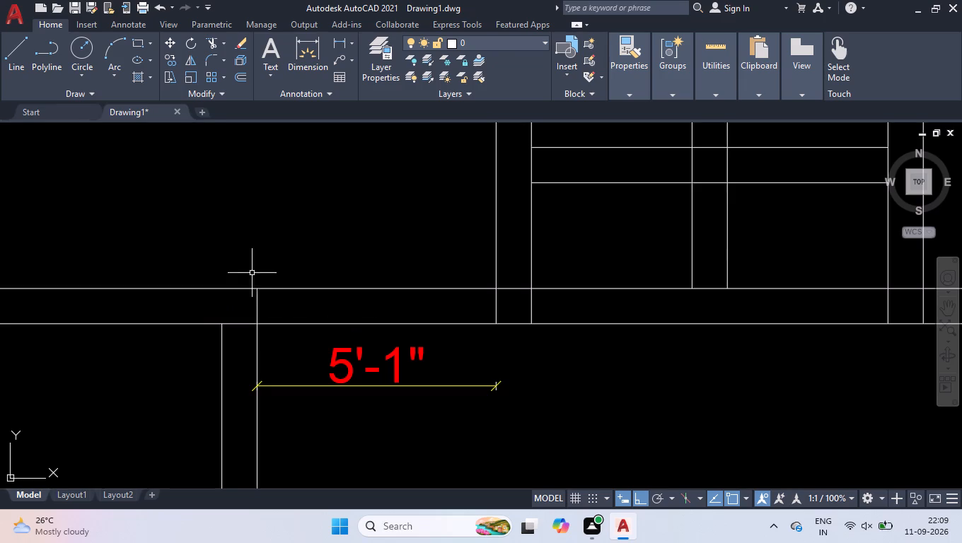
pyautogui.click(250, 270)
pyautogui.click(267, 334)
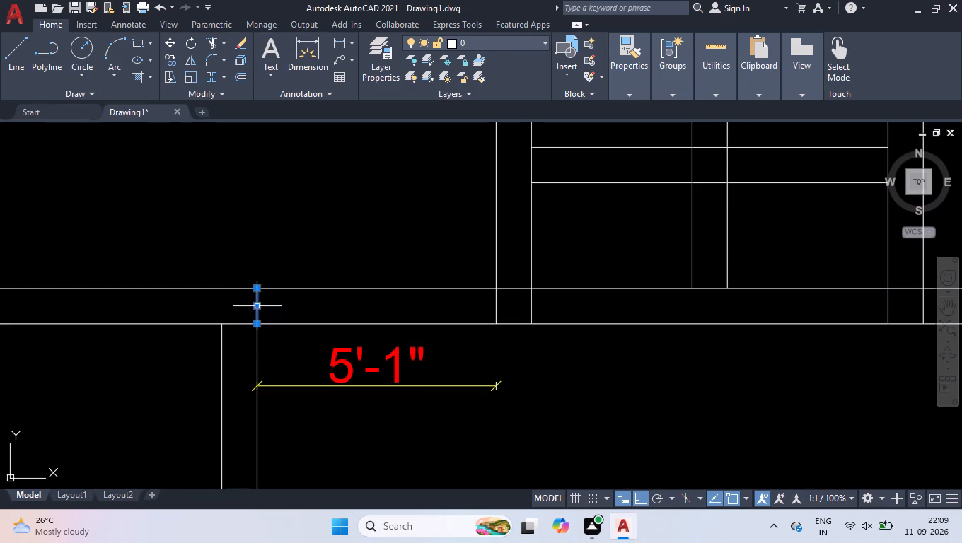
pyautogui.click(257, 304)
pyautogui.write("2'1")
pyautogui.press('Return')
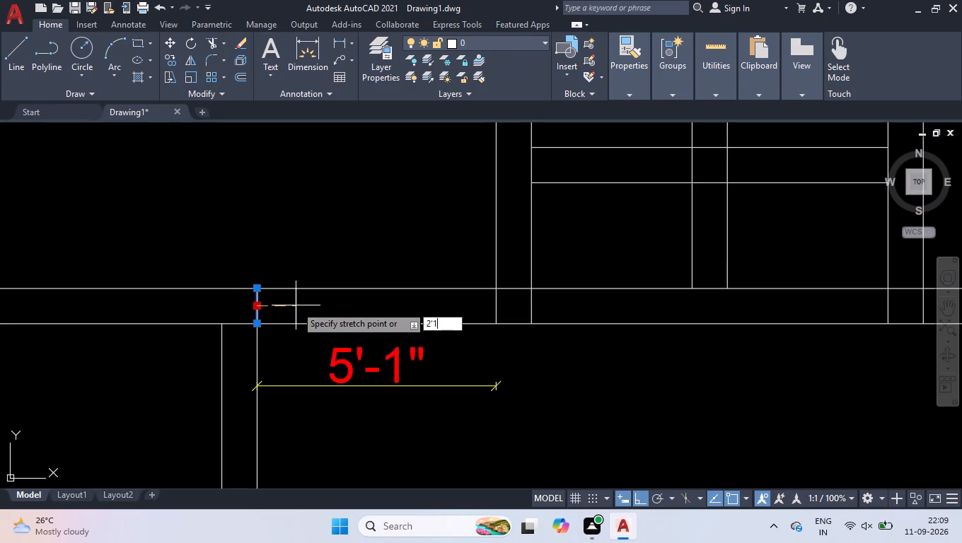
pyautogui.rightClick(350, 398)
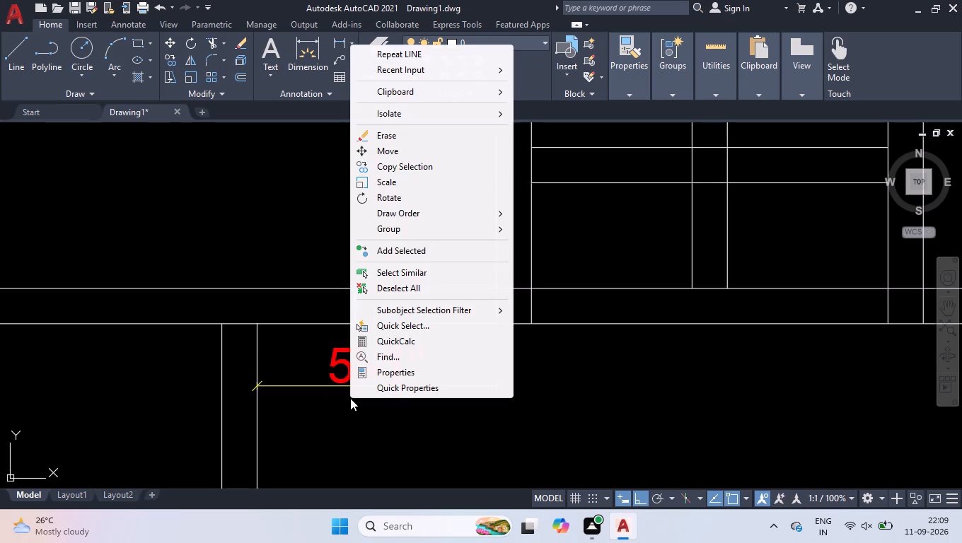
pyautogui.click(405, 291)
# Delete the 5'-1" dimension below the wall.
pyautogui.moveTo(390, 329); pyautogui.dragTo(373, 361)
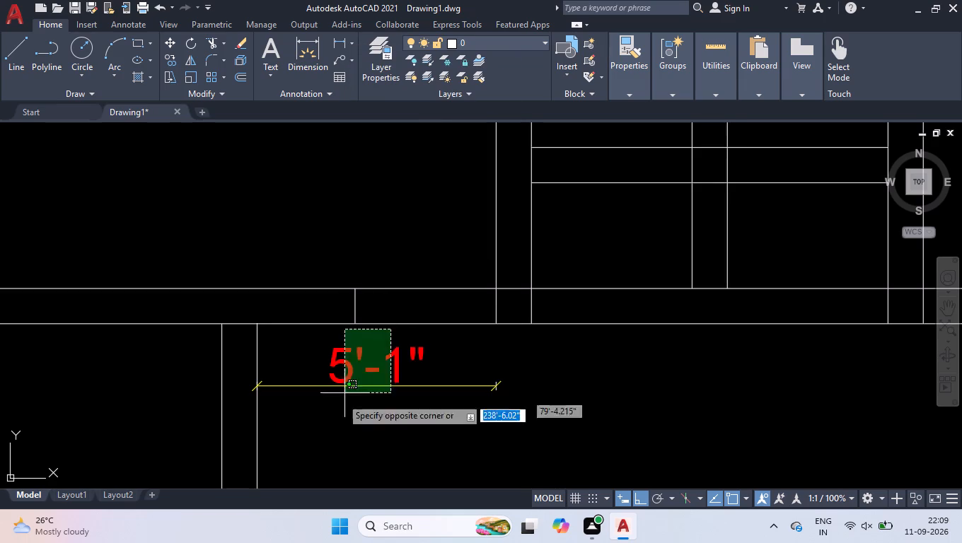
pyautogui.click(336, 404)
pyautogui.press('Delete')
# Trim both wall lines between the new end line and the top central room's outer left face to clear the opening.
pyautogui.write('tr')
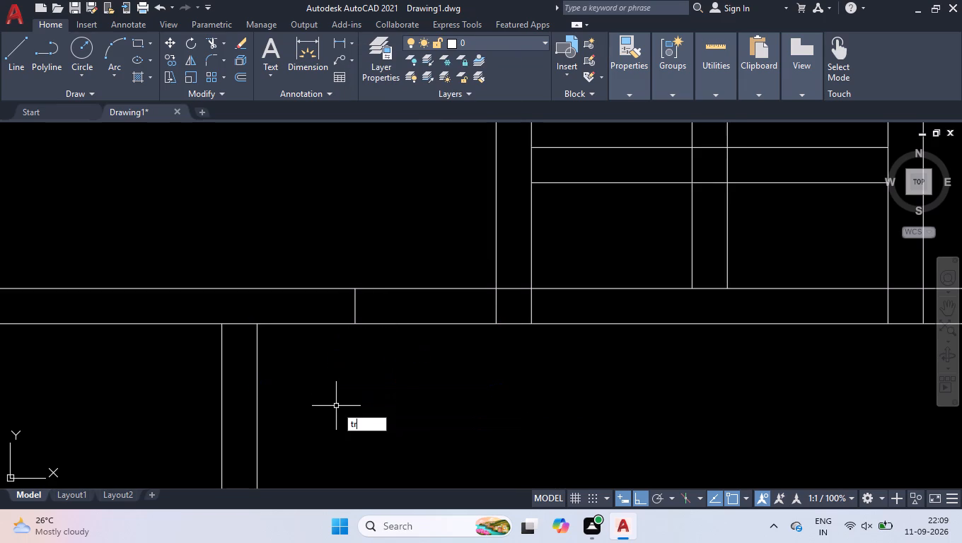
pyautogui.press('Return')
pyautogui.click(440, 389)
pyautogui.click(435, 218)
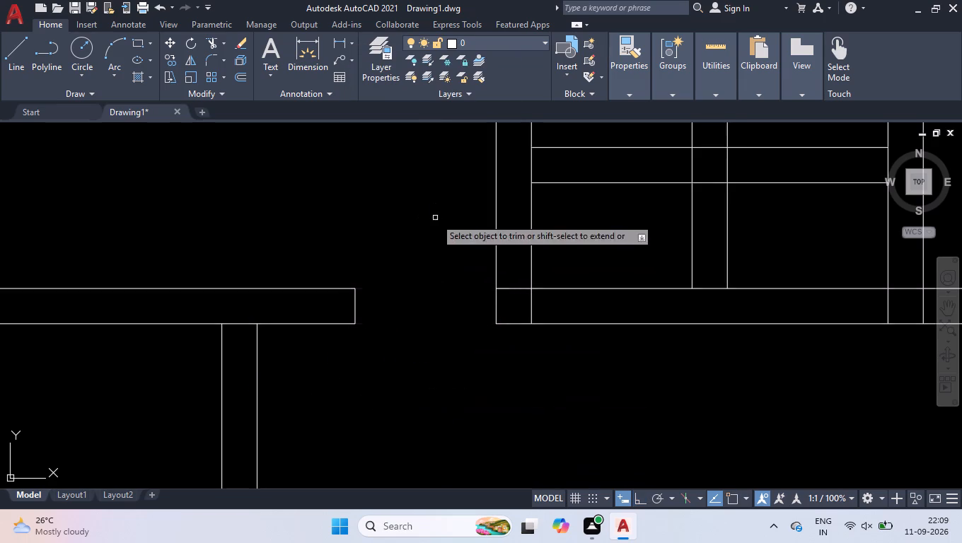
# Trim the leftover wall lines at the central room's two lower corners, including the short vertical segments crossing the bottom wall.
pyautogui.click(519, 290)
pyautogui.scroll(-3, 521, 332)
pyautogui.scroll(3, 613, 323)
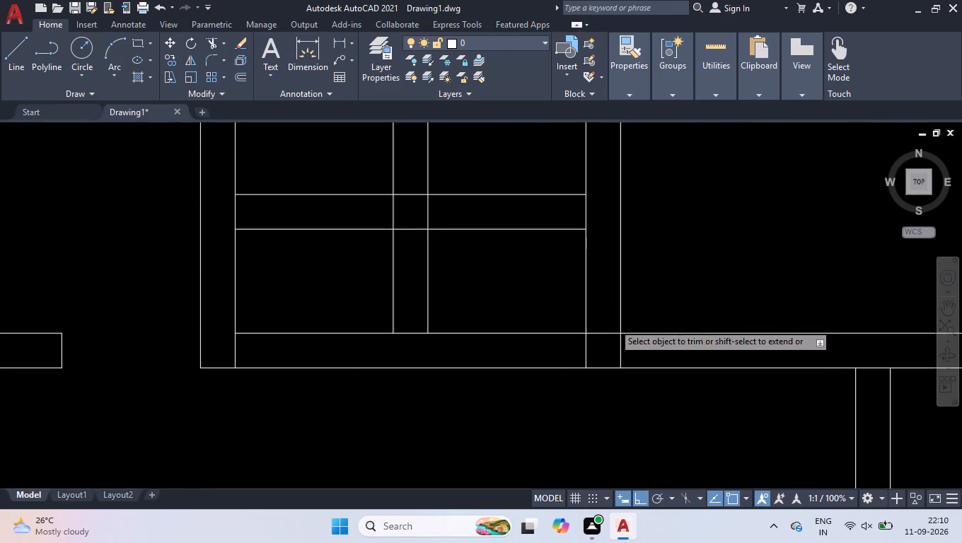
pyautogui.moveTo(606, 344); pyautogui.dragTo(603, 332)
pyautogui.click(601, 325)
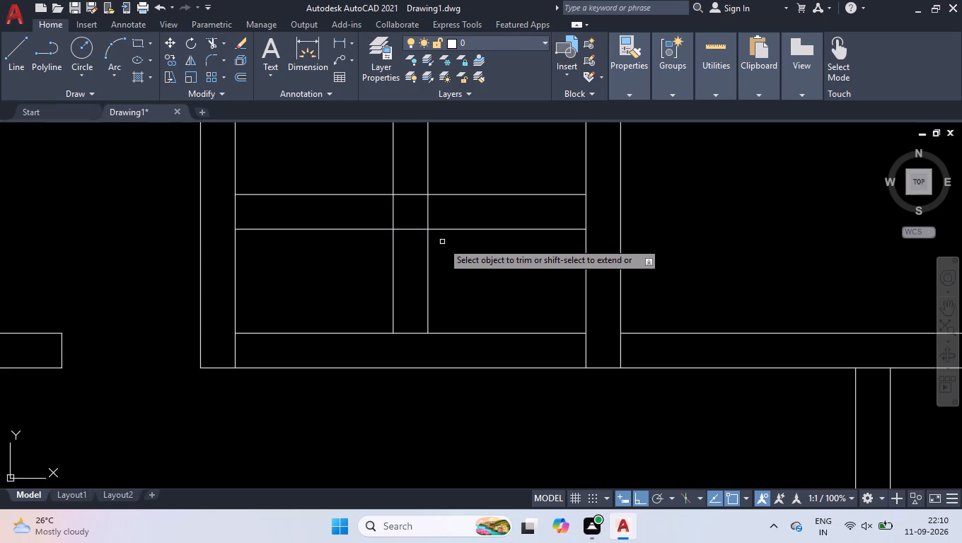
pyautogui.scroll(-4, 442, 242)
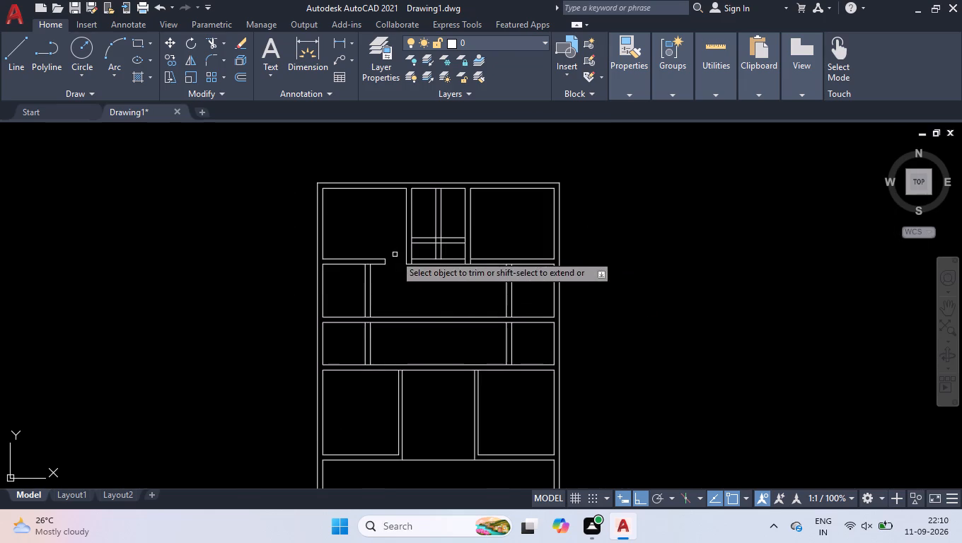
pyautogui.scroll(3, 417, 203)
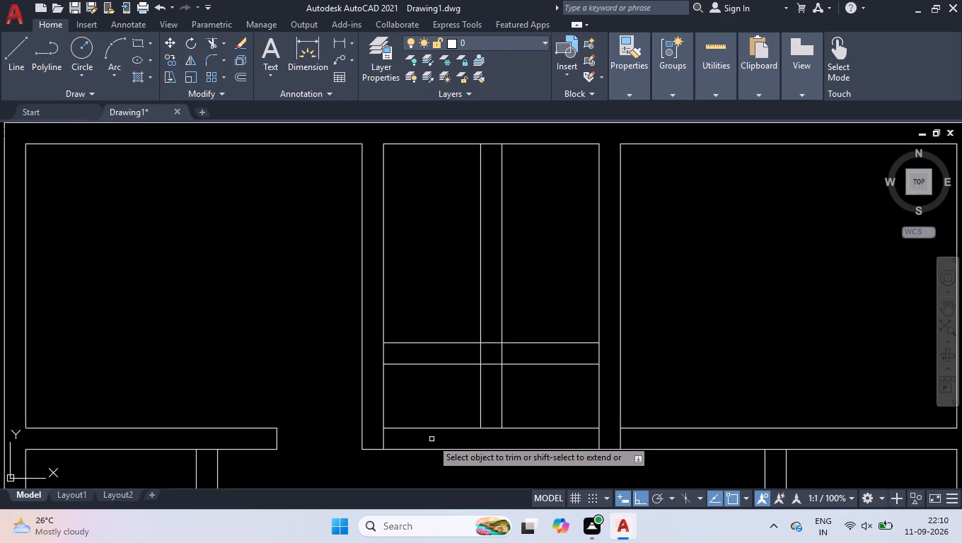
pyautogui.click(376, 441)
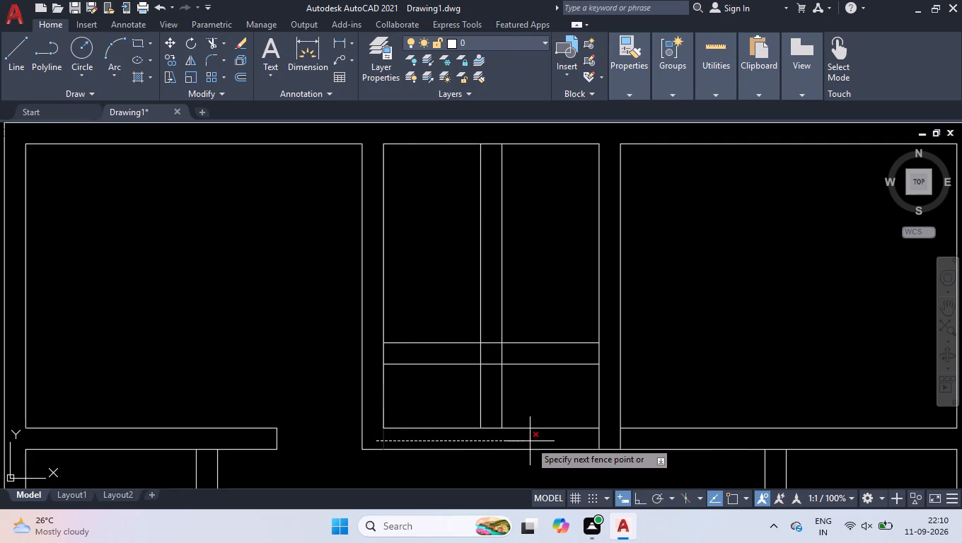
pyautogui.click(608, 440)
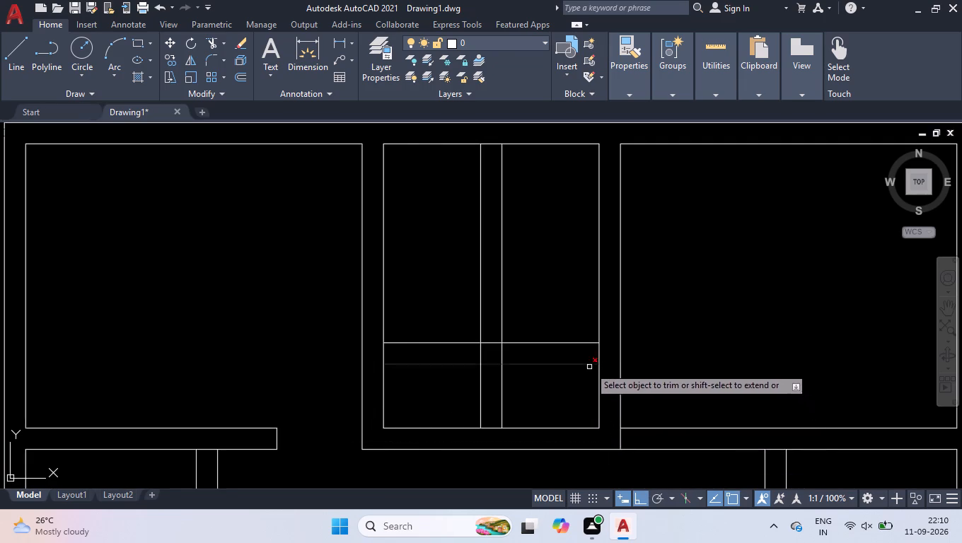
pyautogui.press('Return')
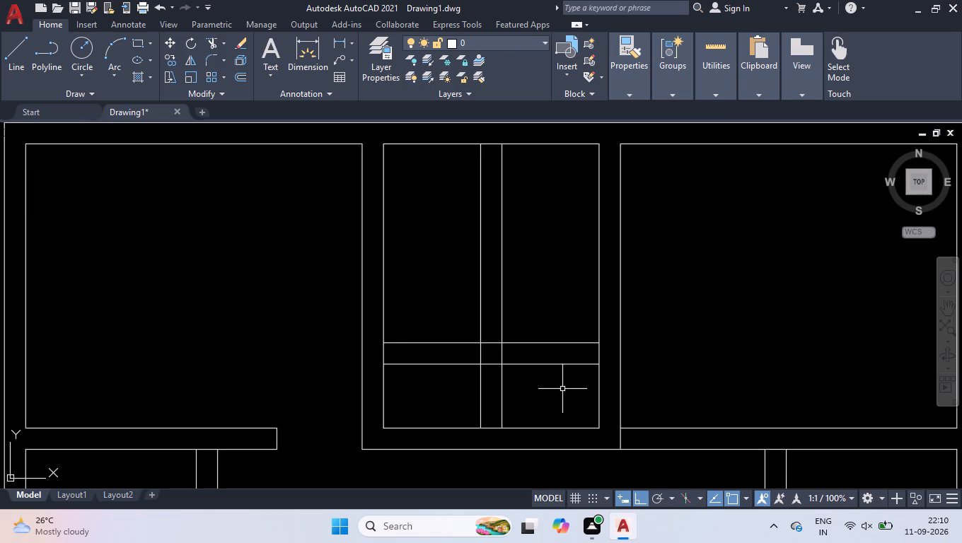
# Trim the central partition's two vertical lines where they cross the horizontal partition inside the top central room.
pyautogui.click(700, 115)
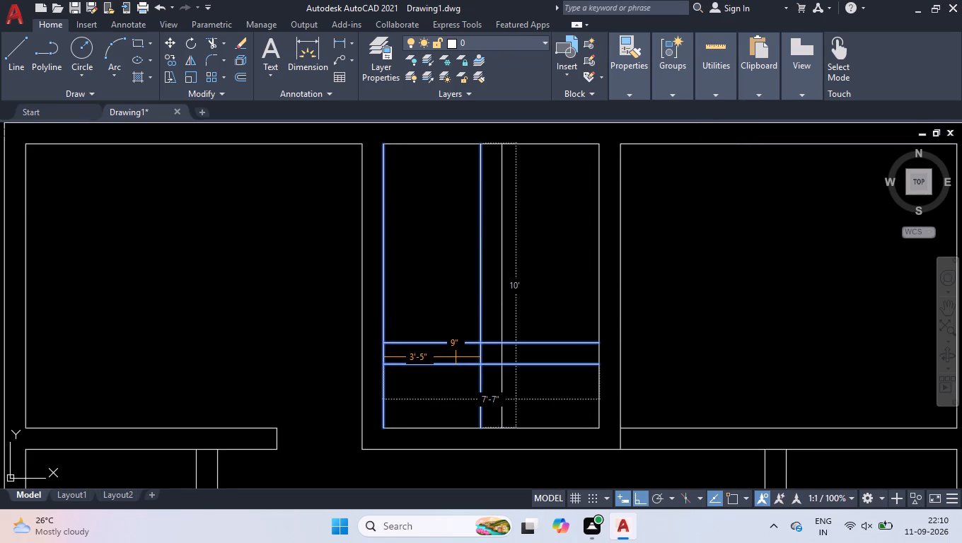
pyautogui.press('Return')
pyautogui.write('tr')
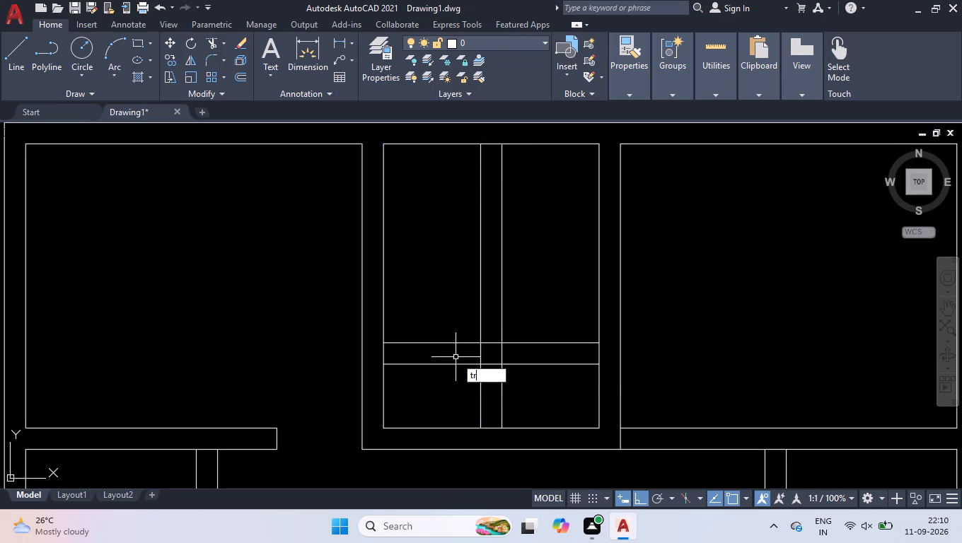
pyautogui.press('Return')
pyautogui.scroll(1, 456, 357)
pyautogui.click(456, 359)
pyautogui.click(573, 363)
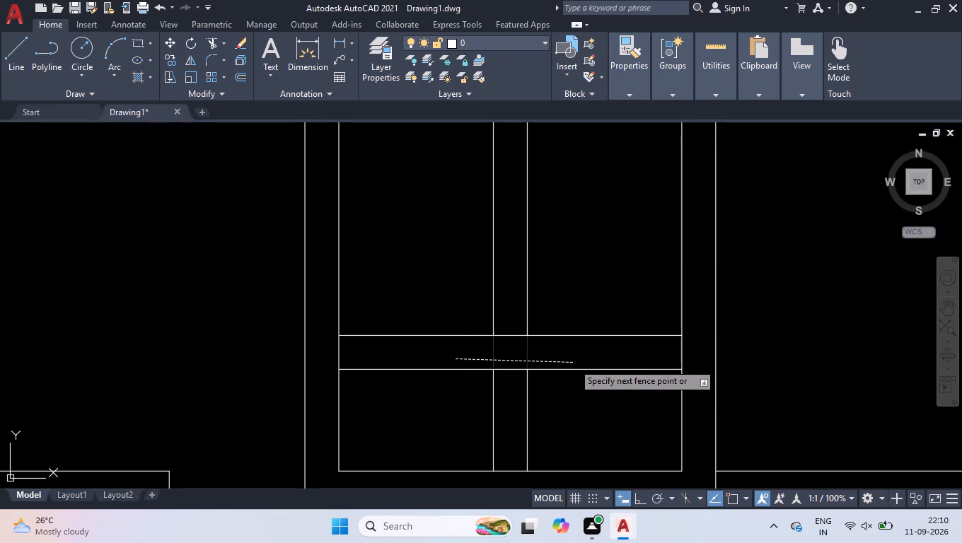
pyautogui.press('Return')
# Draw a line across the horizontal partition at the vertical partition's left face and move it 9" to the left.
pyautogui.press('l')
pyautogui.press('Return')
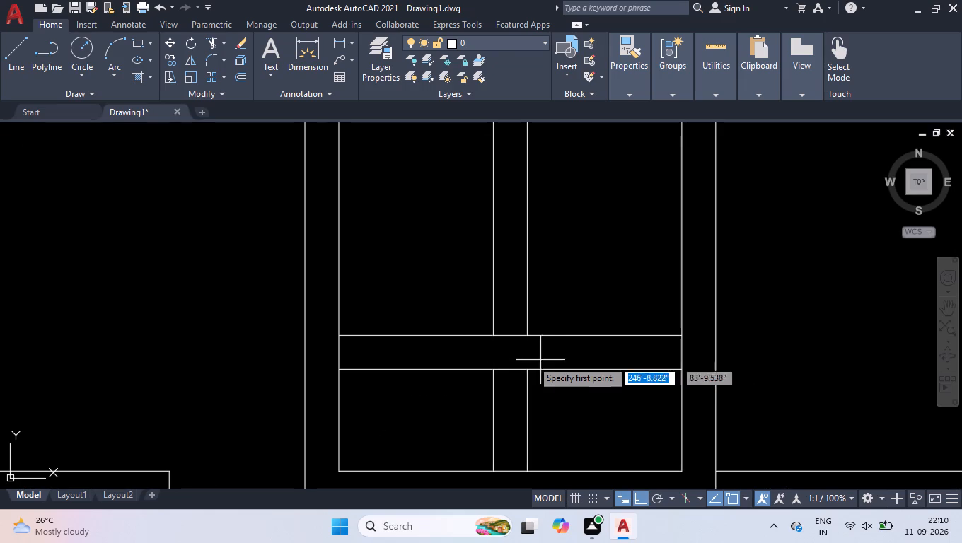
pyautogui.click(497, 335)
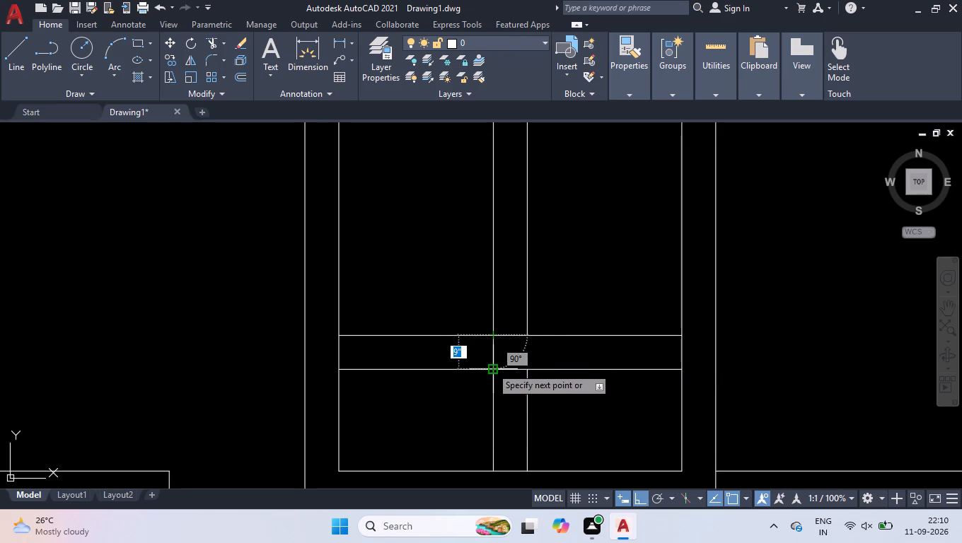
pyautogui.click(491, 367)
pyautogui.press('Return')
pyautogui.click(470, 317)
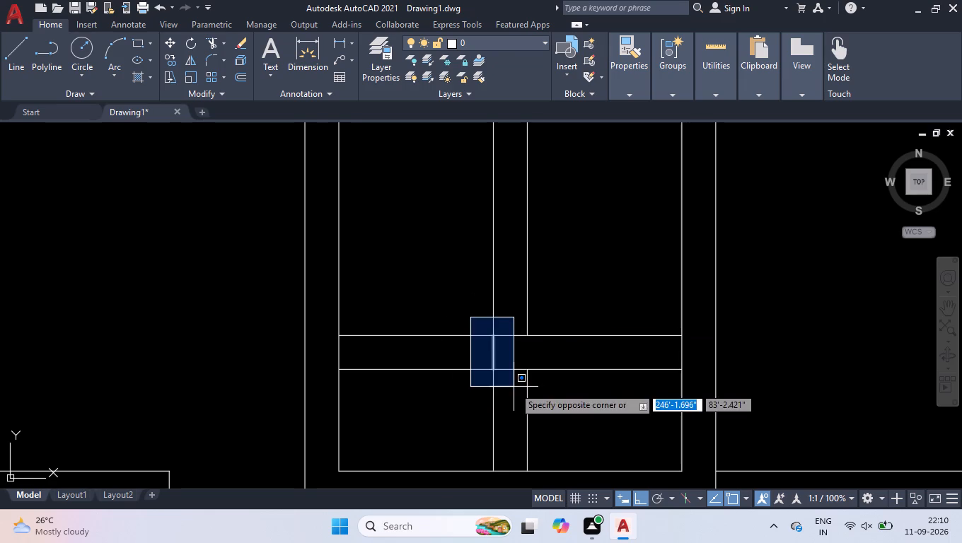
pyautogui.click(513, 387)
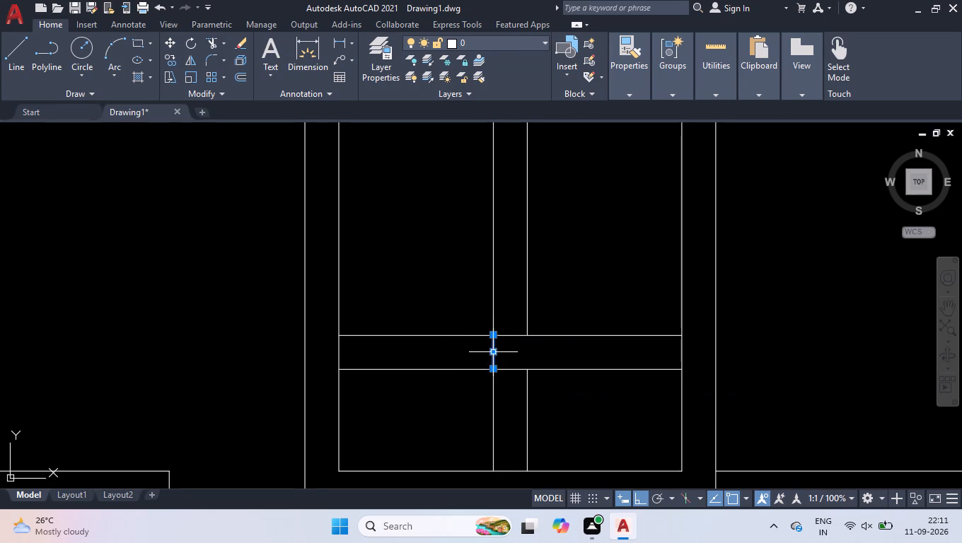
pyautogui.click(492, 354)
pyautogui.press('9')
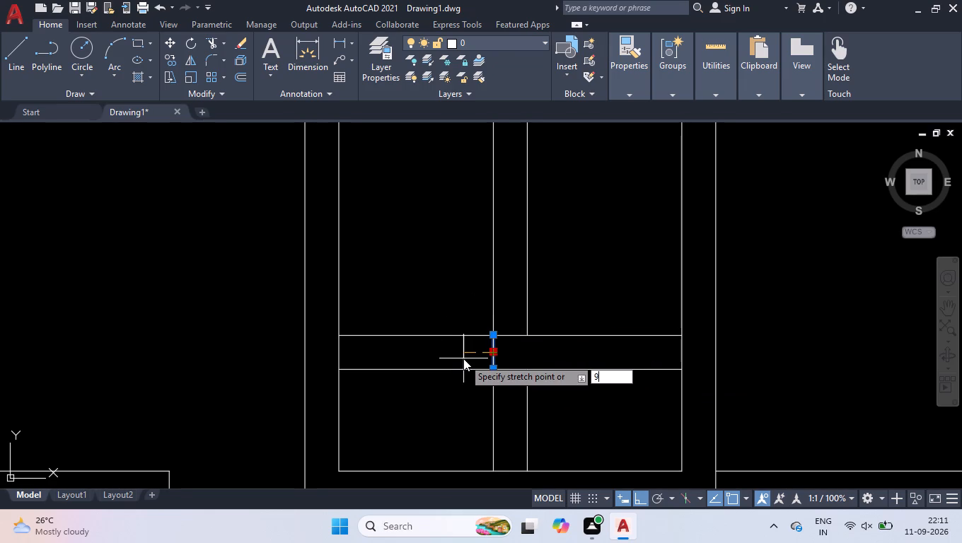
pyautogui.press('Return')
pyautogui.press(';')
pyautogui.press('BackSpace')
# Draw a line across the horizontal partition at the vertical partition's right face and move it 9" to the right.
pyautogui.press('l')
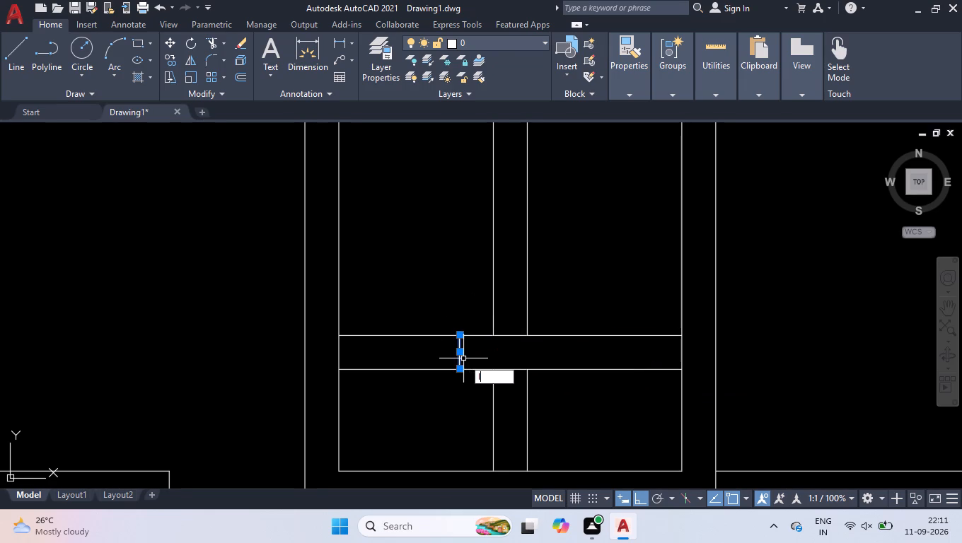
pyautogui.press('Return')
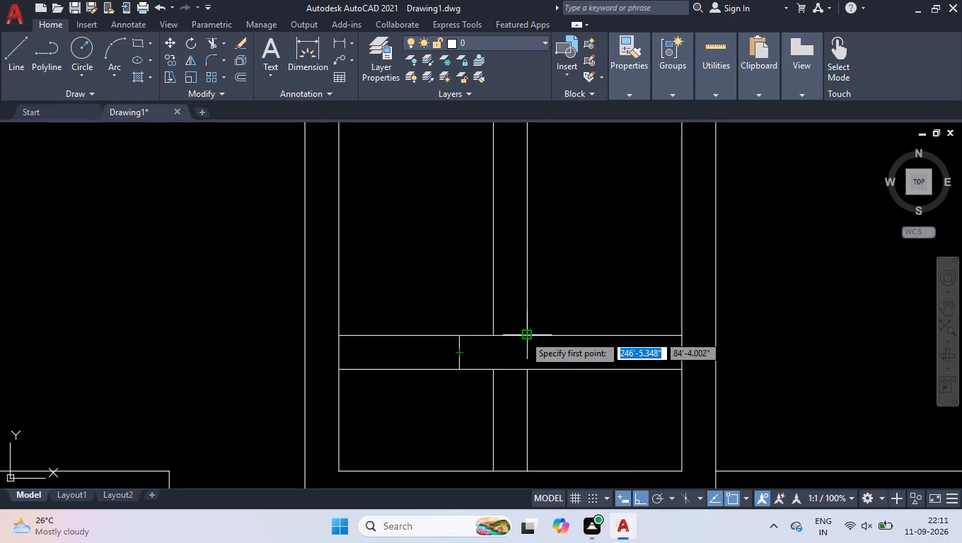
pyautogui.click(524, 335)
pyautogui.click(526, 368)
pyautogui.press('Return')
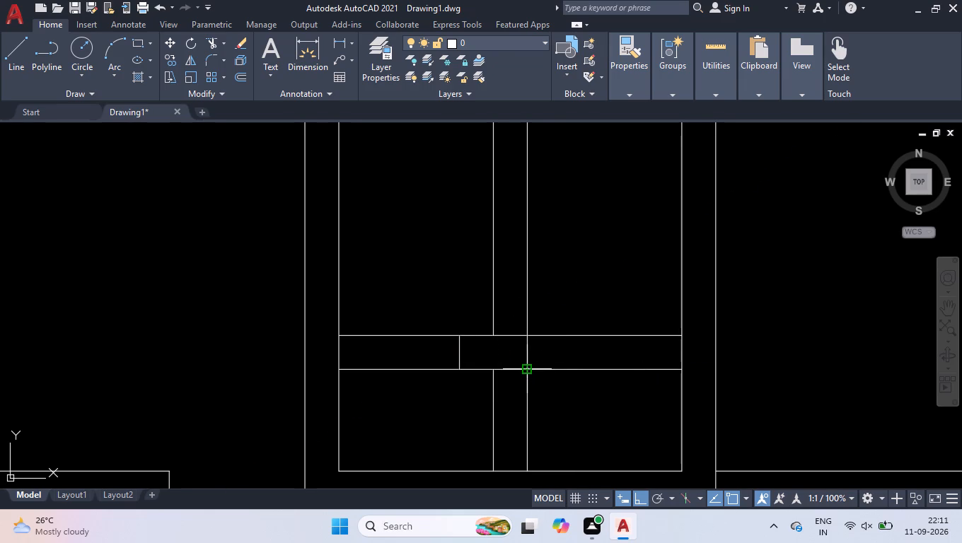
pyautogui.click(512, 325)
pyautogui.click(564, 416)
pyautogui.scroll(2, 539, 362)
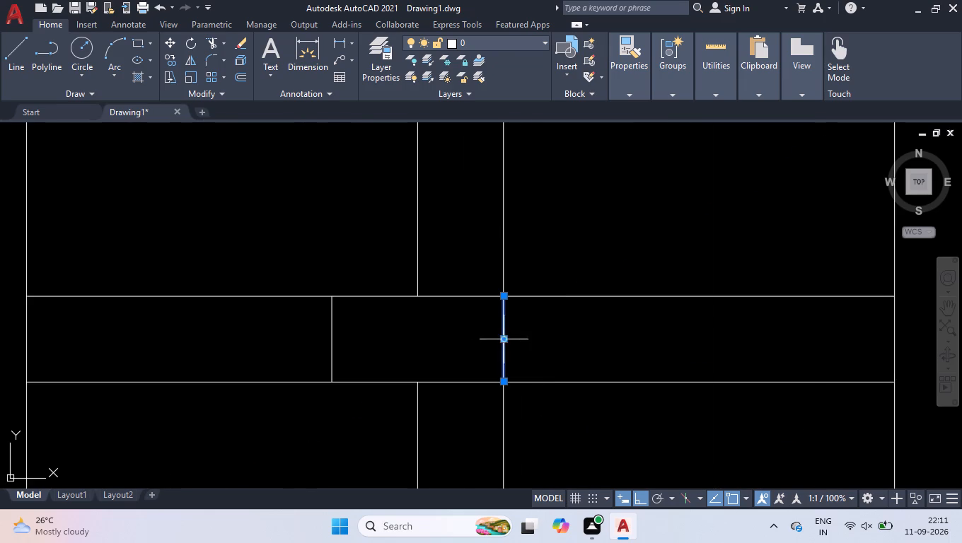
pyautogui.click(504, 341)
pyautogui.press('9')
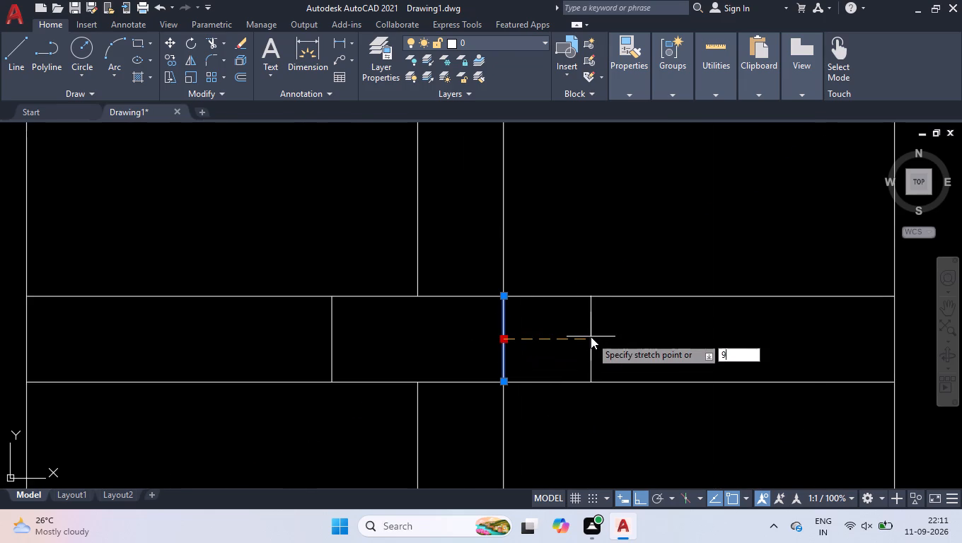
pyautogui.press('Return')
pyautogui.press('space')
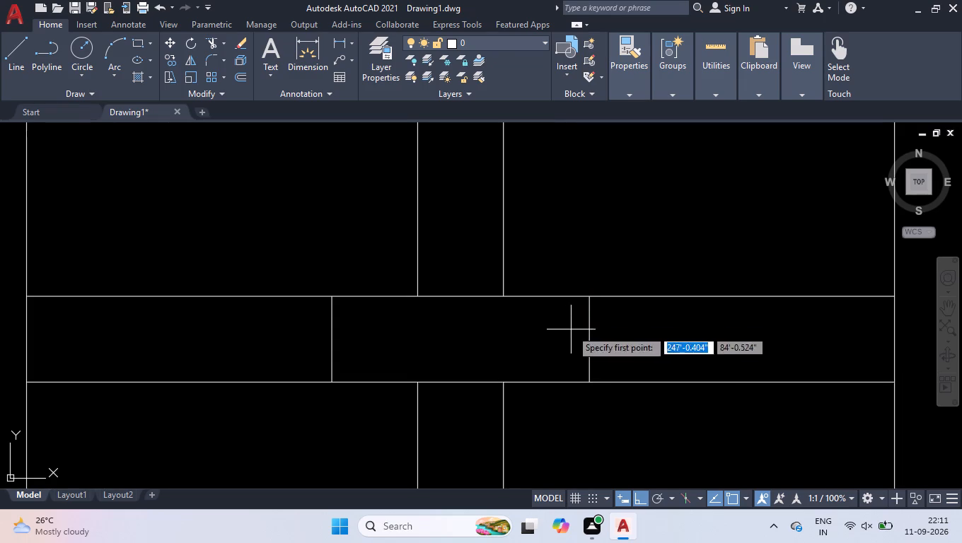
pyautogui.press('space')
pyautogui.press('space')
# Trim the horizontal partition's upper line from each 9" offset end line out to the central room's side walls.
pyautogui.scroll(-3, 651, 259)
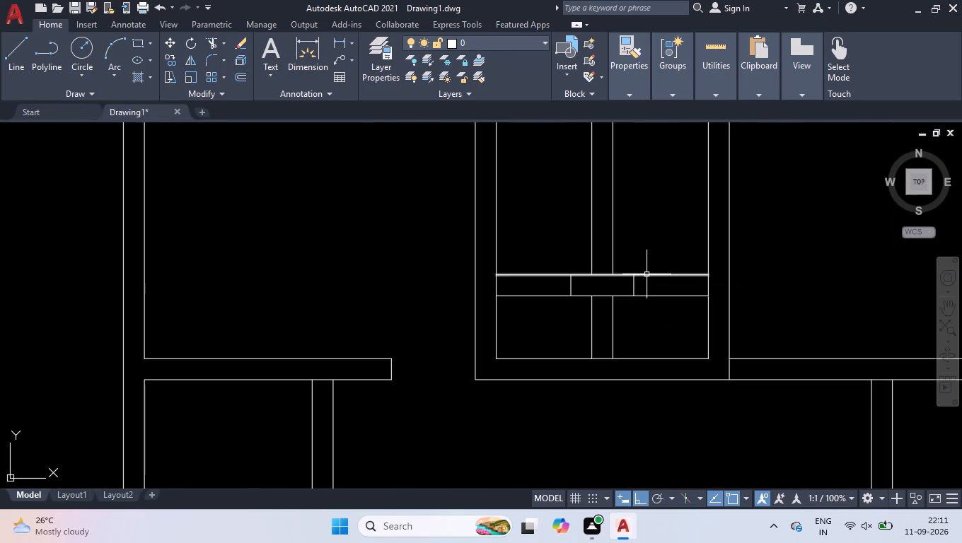
pyautogui.scroll(2, 577, 236)
pyautogui.write('tr')
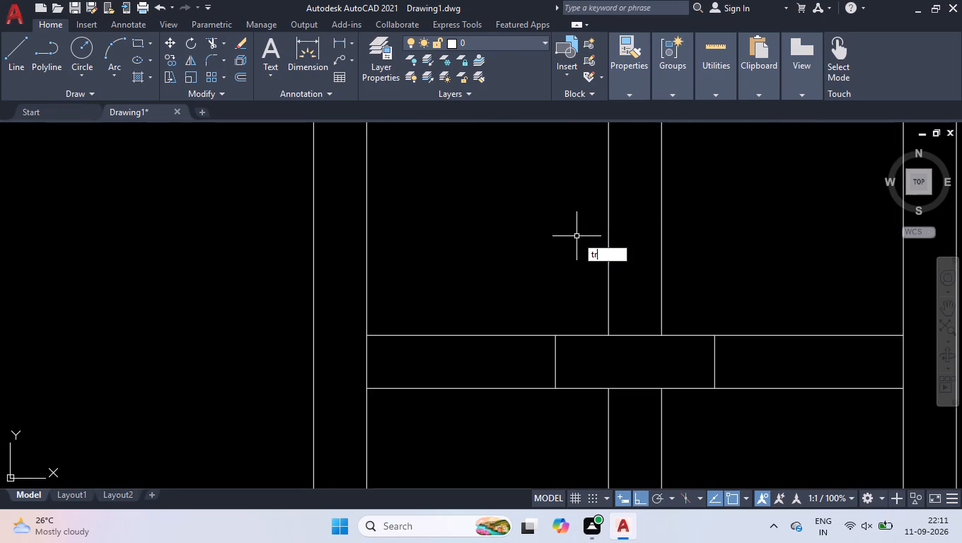
pyautogui.press('Return')
pyautogui.click(846, 320)
pyautogui.click(828, 346)
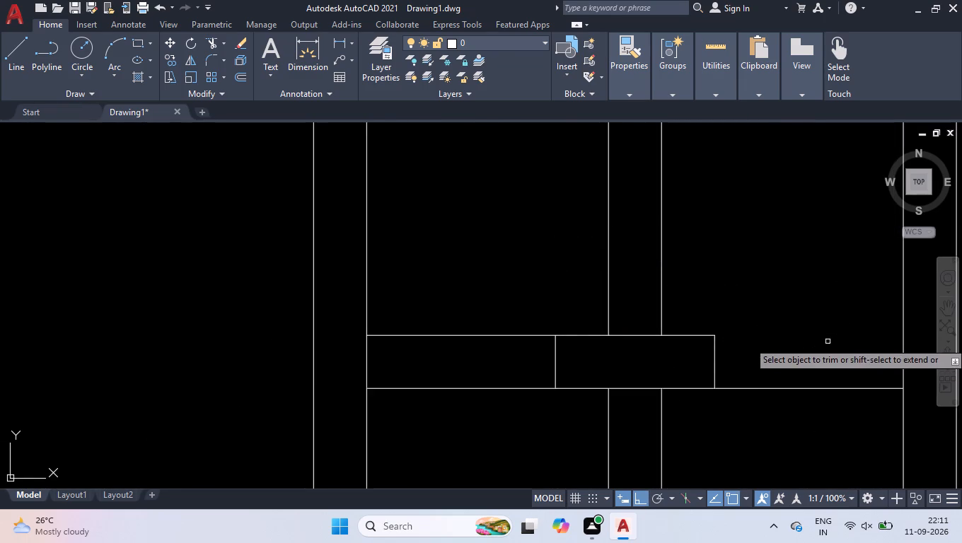
pyautogui.click(496, 362)
pyautogui.click(475, 316)
pyautogui.press('space')
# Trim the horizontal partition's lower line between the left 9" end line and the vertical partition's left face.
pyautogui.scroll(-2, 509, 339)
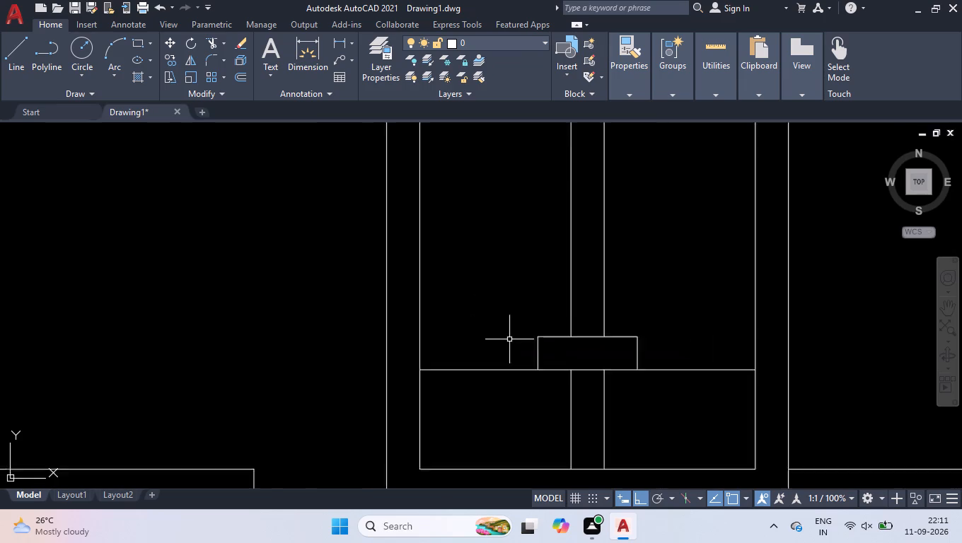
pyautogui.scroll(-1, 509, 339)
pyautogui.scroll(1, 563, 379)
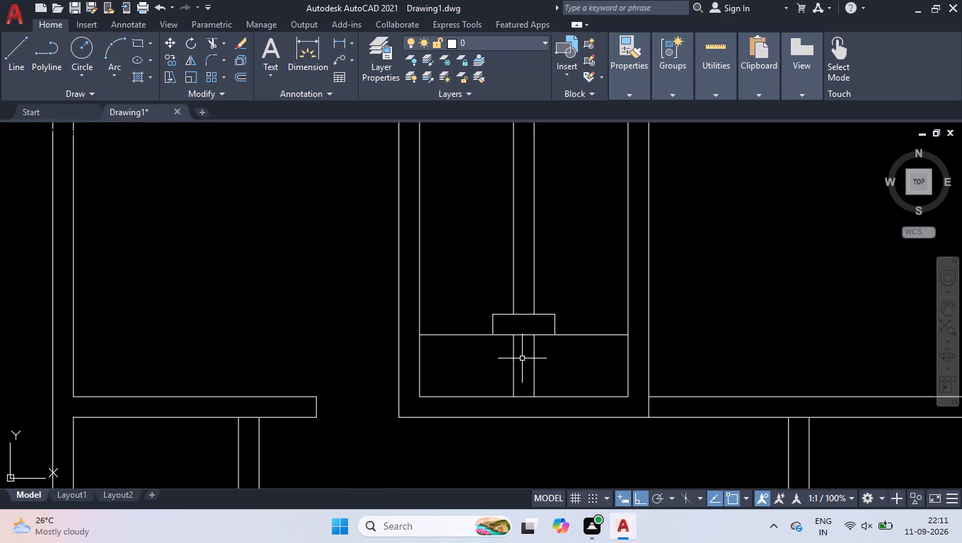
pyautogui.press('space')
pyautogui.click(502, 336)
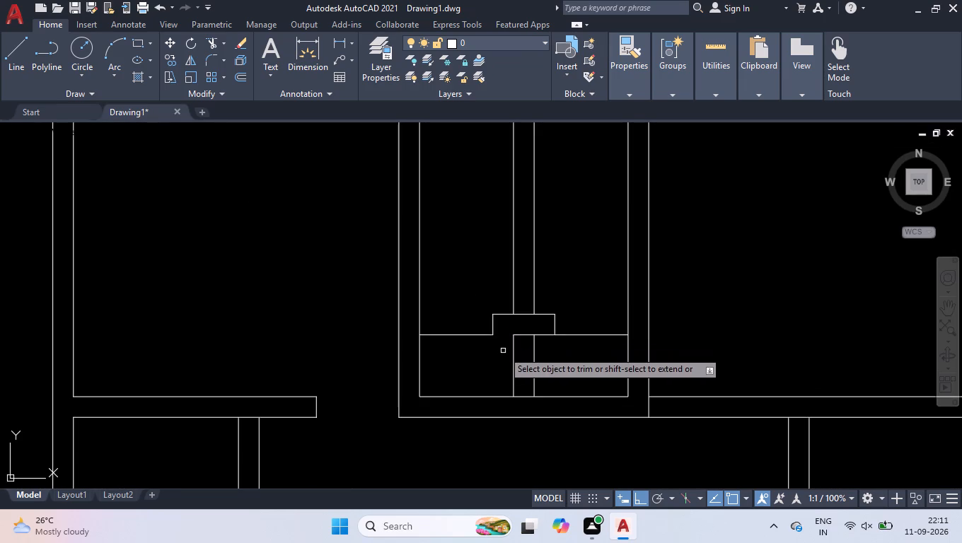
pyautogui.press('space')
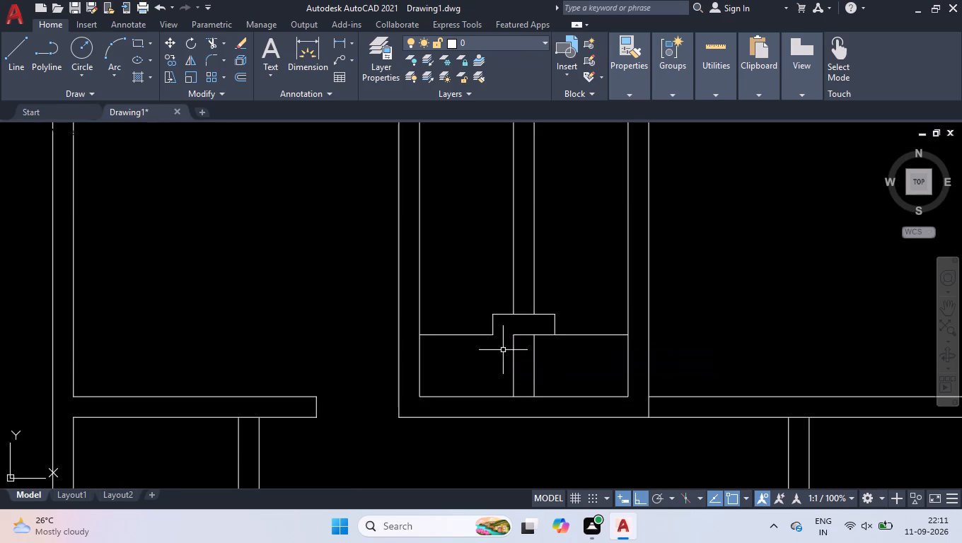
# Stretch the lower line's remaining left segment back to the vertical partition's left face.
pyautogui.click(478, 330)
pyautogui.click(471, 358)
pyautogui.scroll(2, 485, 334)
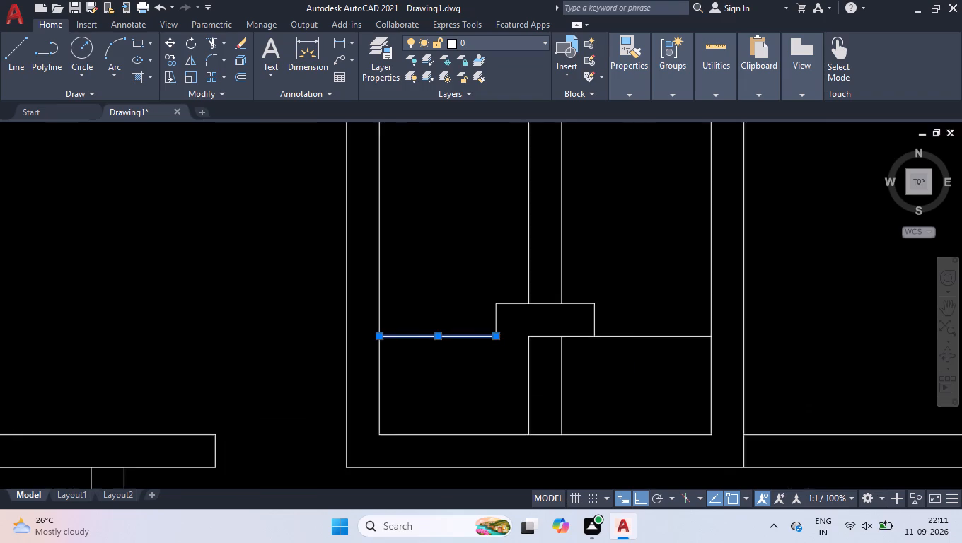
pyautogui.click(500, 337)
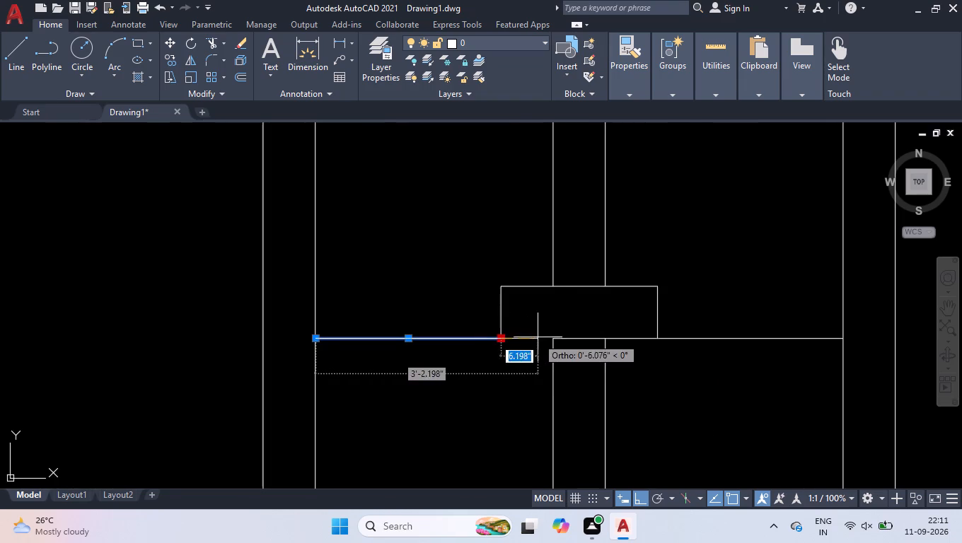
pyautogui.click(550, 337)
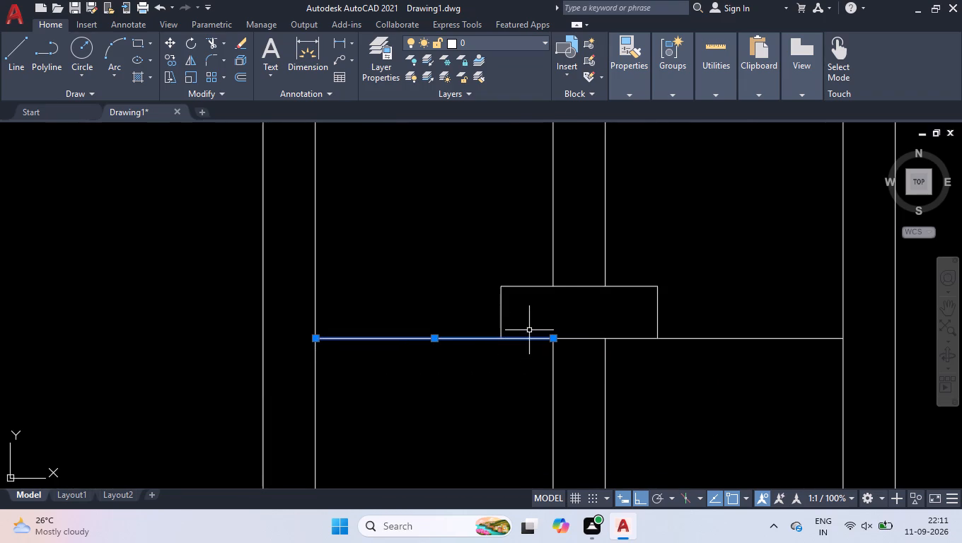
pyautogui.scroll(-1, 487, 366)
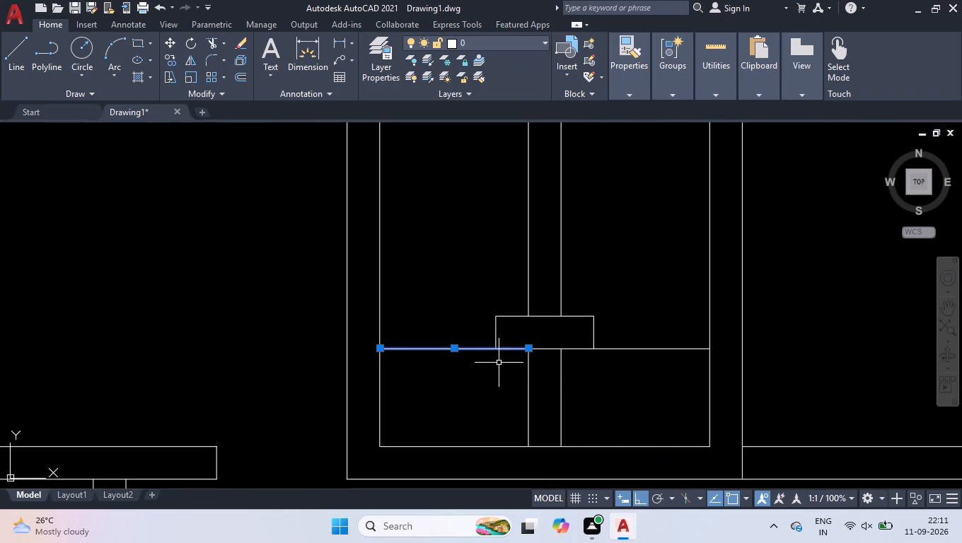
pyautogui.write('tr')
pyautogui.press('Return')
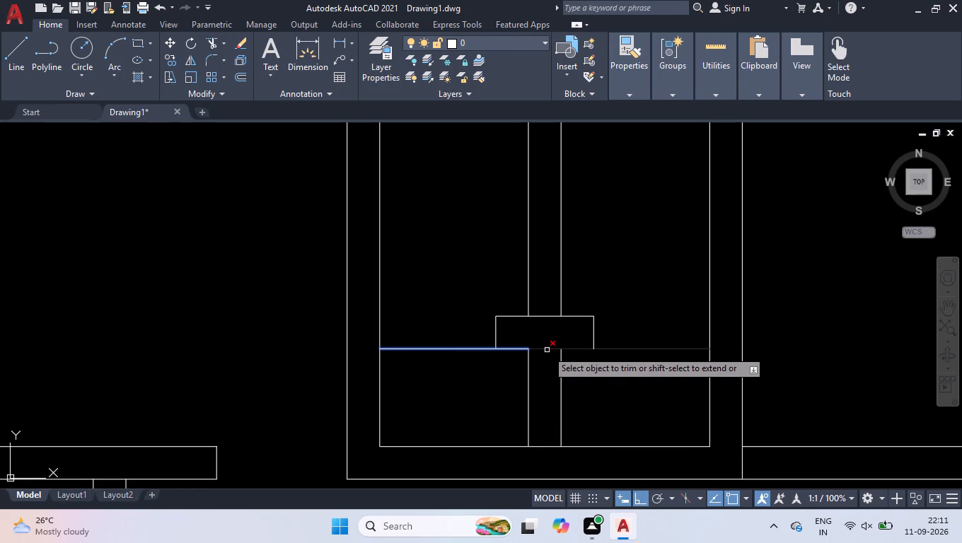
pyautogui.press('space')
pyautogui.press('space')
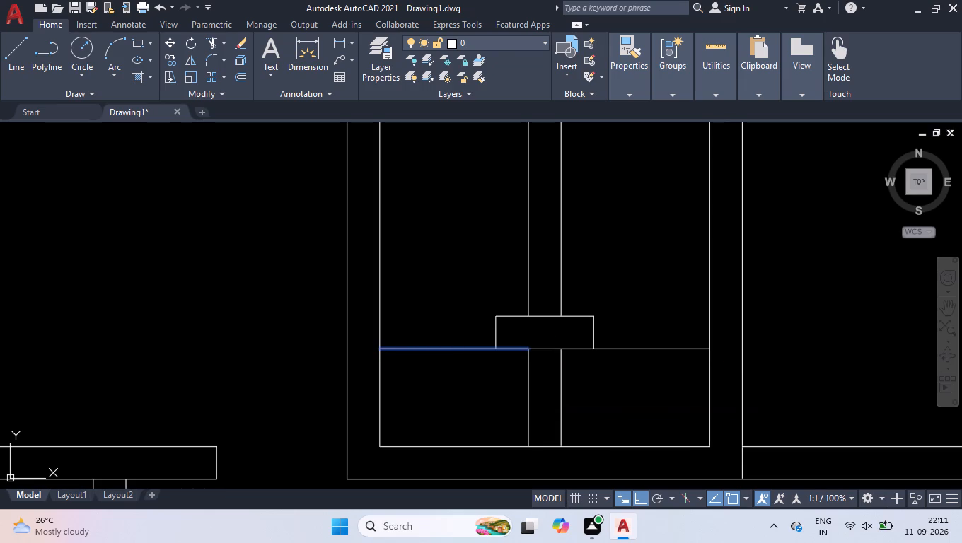
# Trim the horizontal partition's upper and lower lines between the vertical partition's two faces to open the junction.
pyautogui.write('tr')
pyautogui.press('Return')
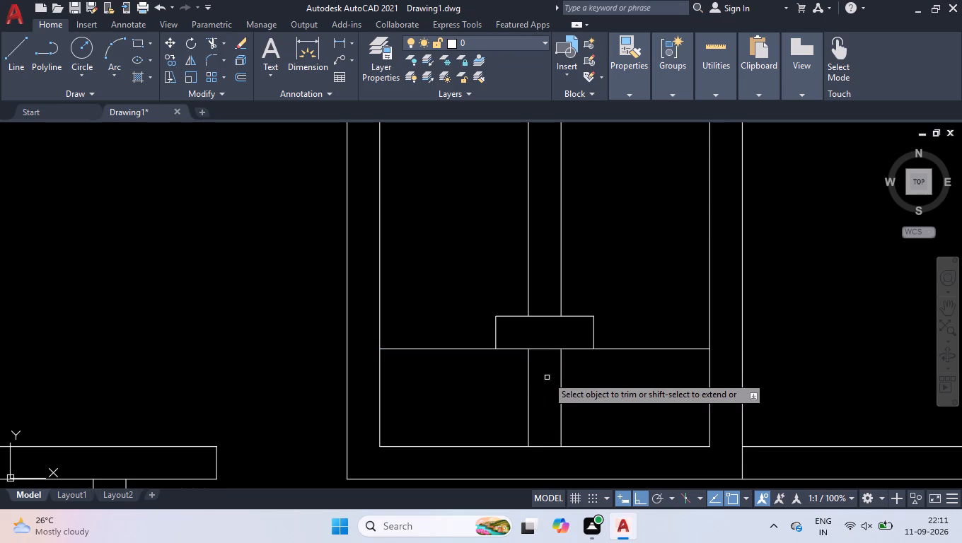
pyautogui.moveTo(547, 375); pyautogui.dragTo(547, 368)
pyautogui.click(544, 340)
pyautogui.click(546, 329)
pyautogui.click(553, 293)
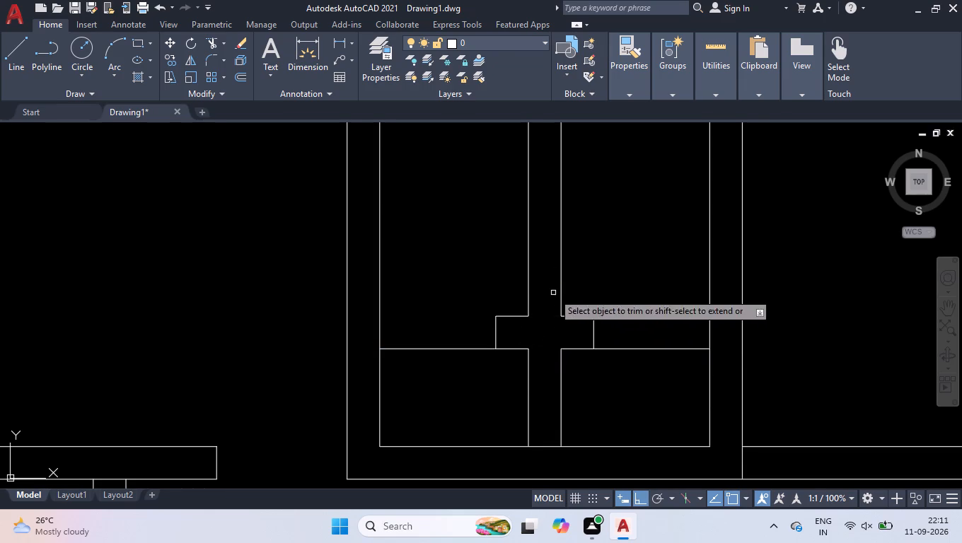
pyautogui.scroll(-2, 470, 397)
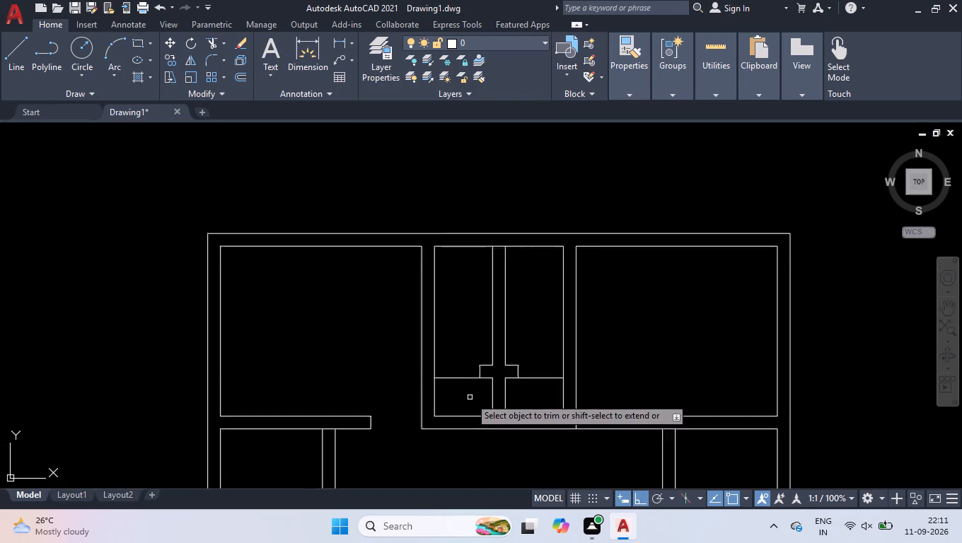
pyautogui.scroll(-1, 470, 397)
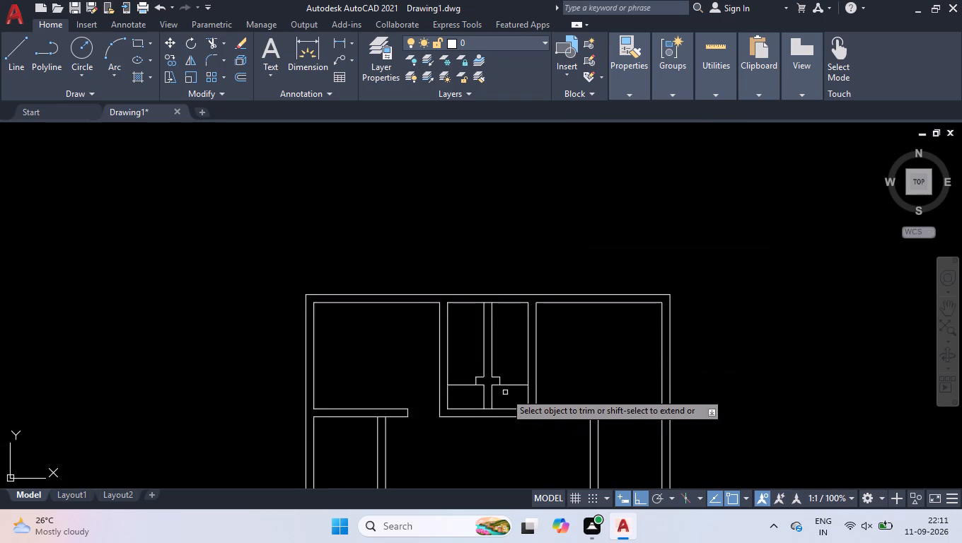
pyautogui.press('space')
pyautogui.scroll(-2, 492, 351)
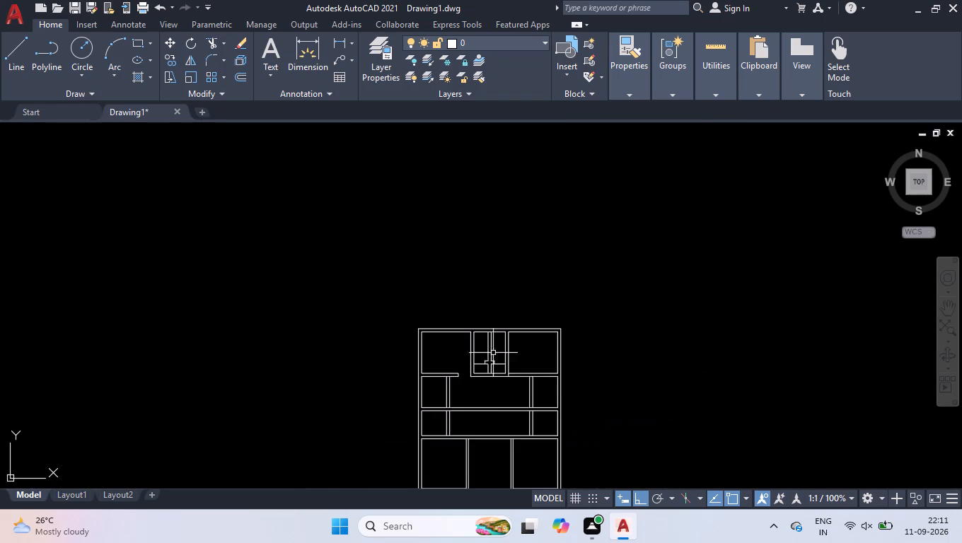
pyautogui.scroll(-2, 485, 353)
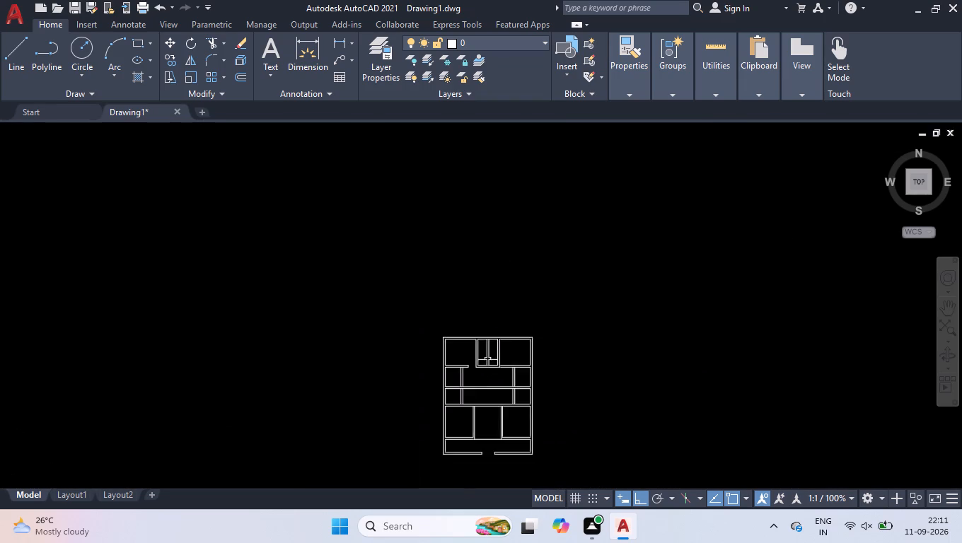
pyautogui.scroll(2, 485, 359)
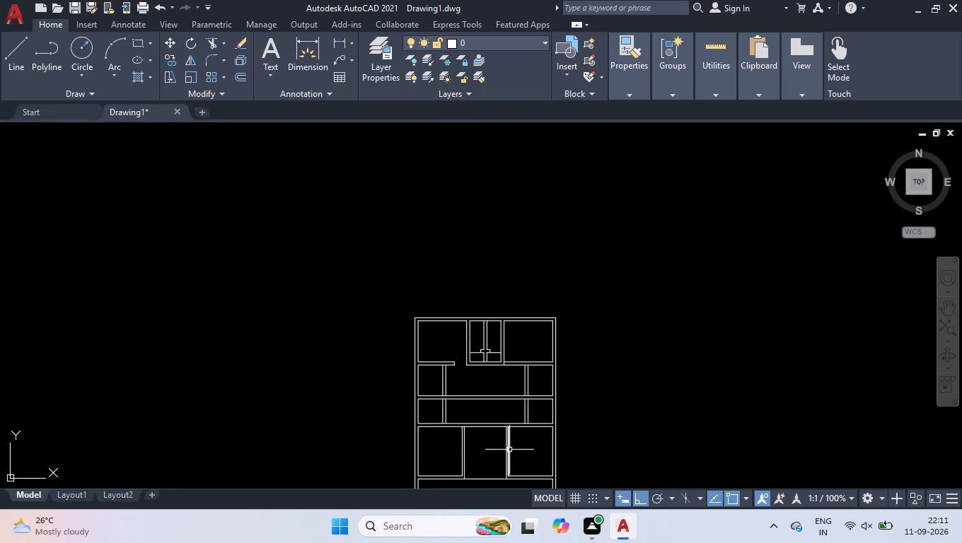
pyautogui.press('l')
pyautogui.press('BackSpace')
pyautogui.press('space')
# Stretch the vertical partition's left face line from the central room's bottom down to the lower line of the wall above the bottom rooms.
pyautogui.scroll(3, 504, 361)
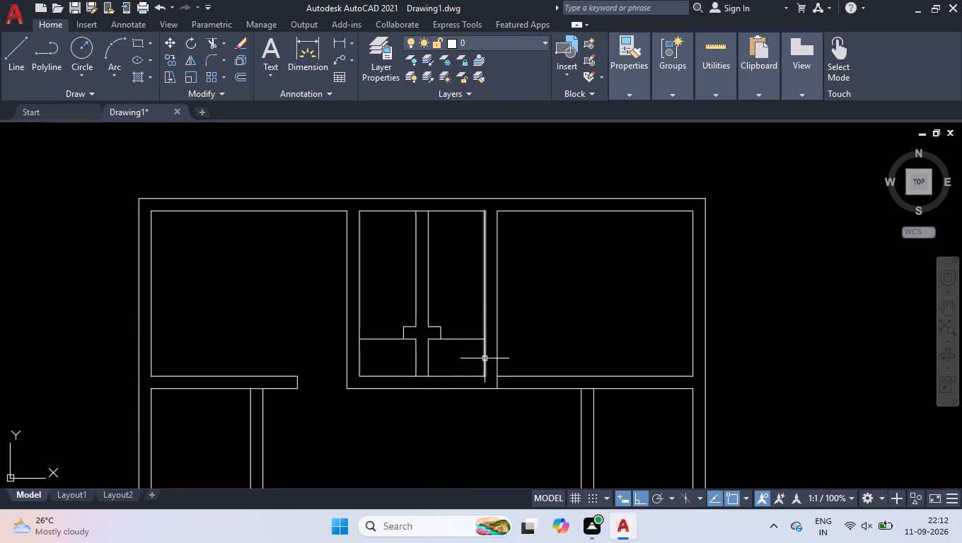
pyautogui.scroll(3, 429, 375)
pyautogui.click(366, 364)
pyautogui.click(350, 368)
pyautogui.click(437, 344)
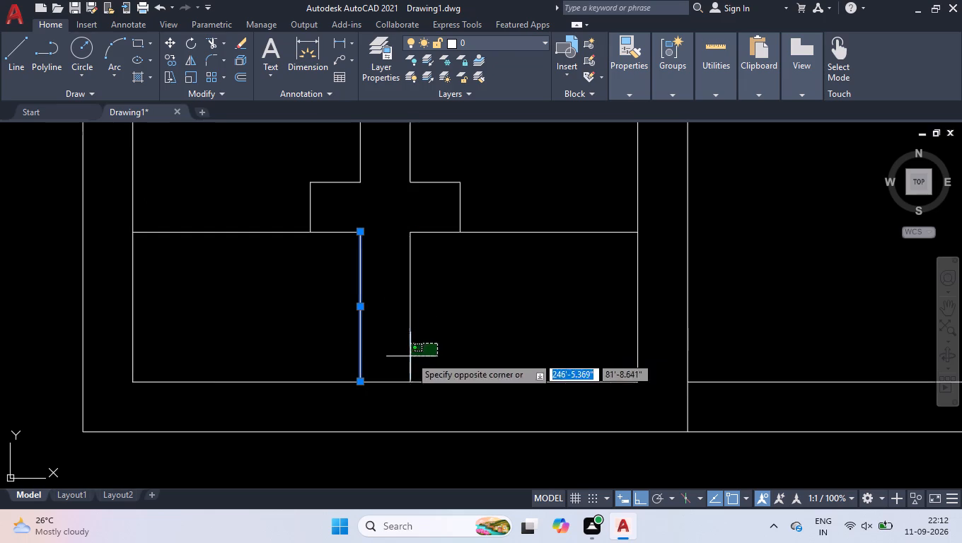
pyautogui.click(410, 356)
pyautogui.click(361, 382)
pyautogui.scroll(-3, 359, 380)
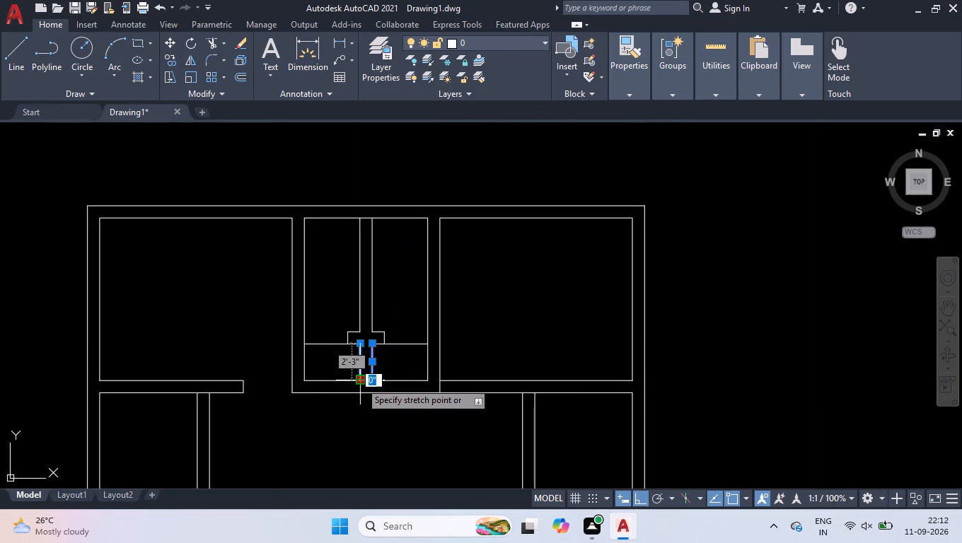
pyautogui.scroll(-5, 361, 382)
pyautogui.scroll(3, 361, 436)
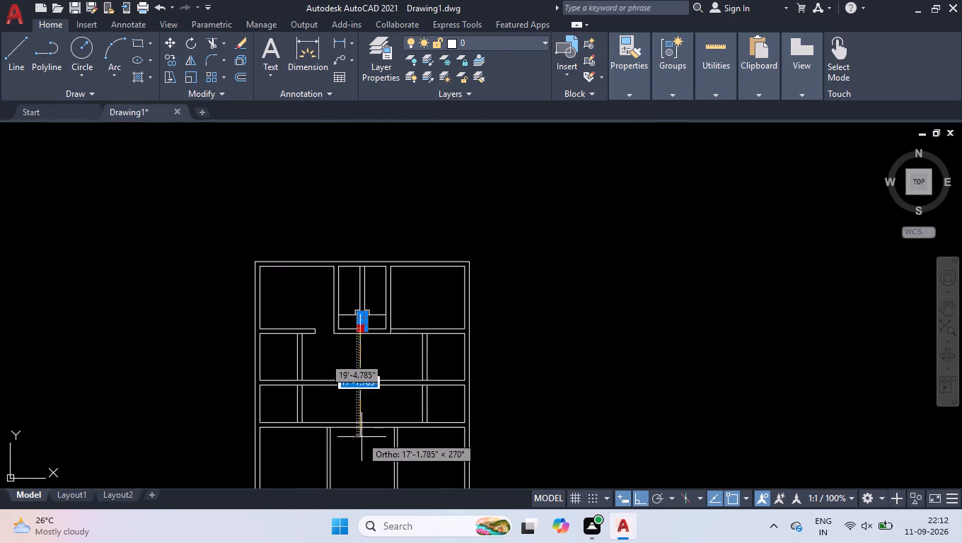
pyautogui.scroll(-2, 373, 407)
pyautogui.scroll(4, 367, 428)
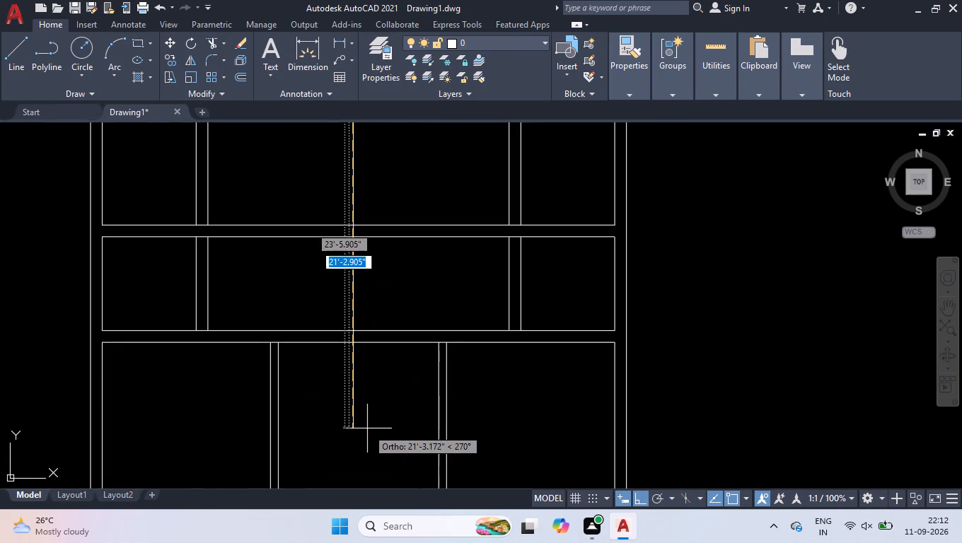
pyautogui.click(349, 345)
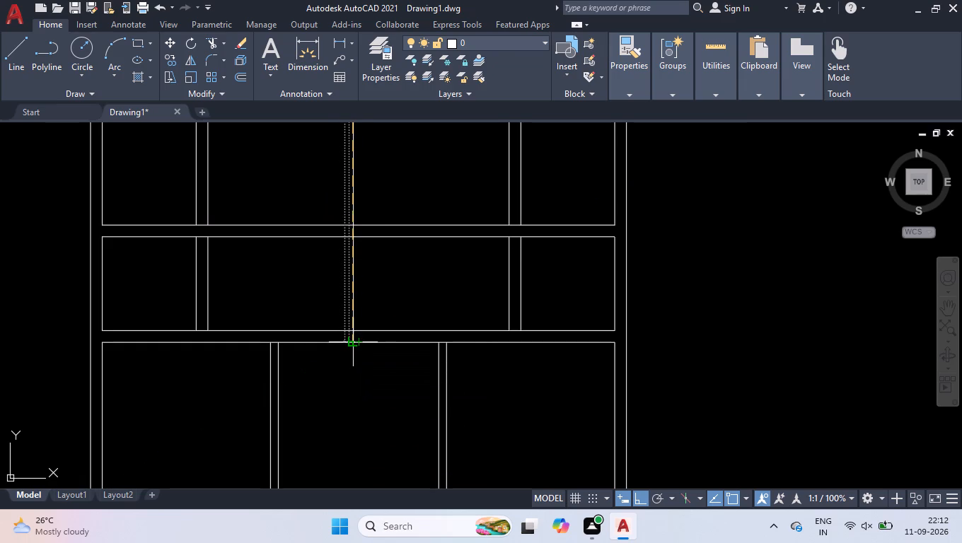
pyautogui.press('space')
pyautogui.scroll(-2, 365, 370)
pyautogui.press('space')
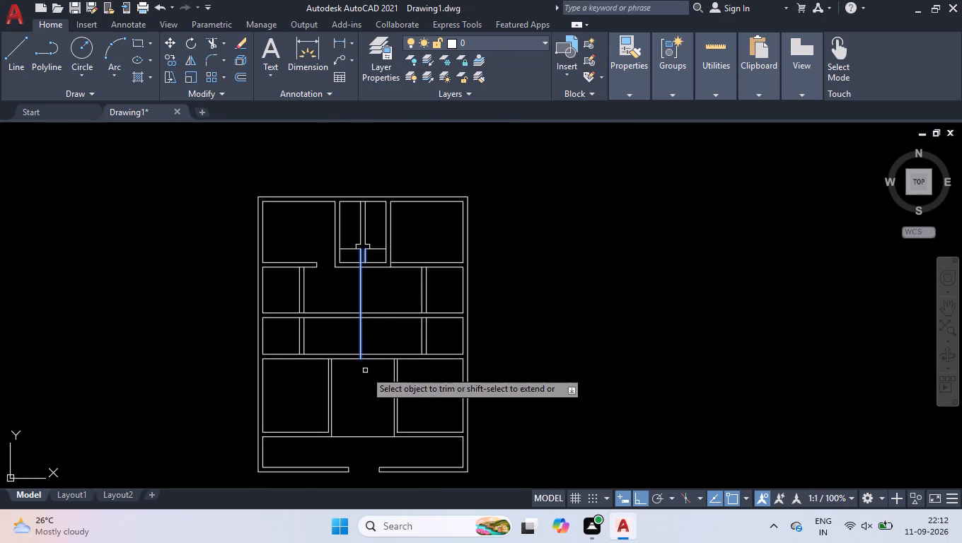
pyautogui.press('space')
# Stretch the vertical partition's right face line down to the lower line of the wall above the bottom rooms.
pyautogui.scroll(2, 363, 291)
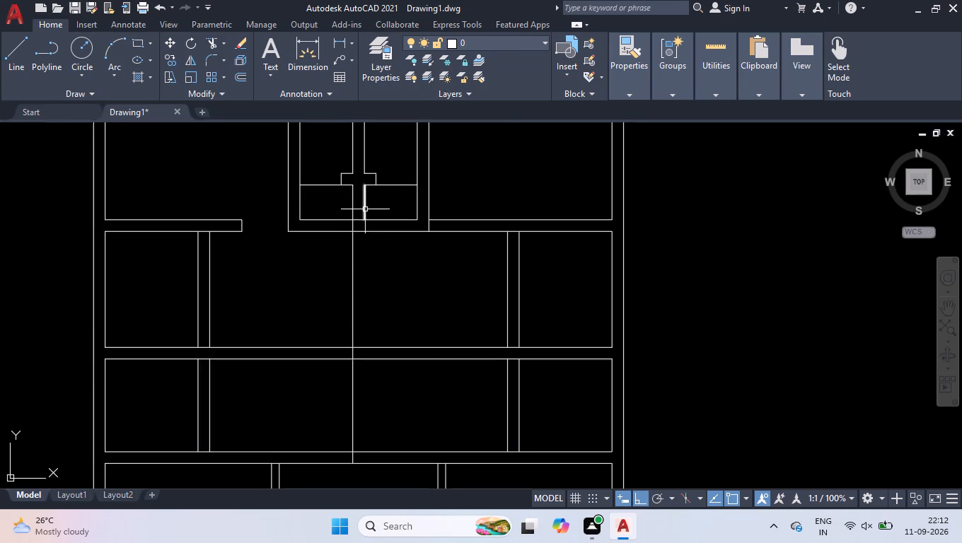
pyautogui.click(365, 209)
pyautogui.click(364, 219)
pyautogui.scroll(-2, 376, 291)
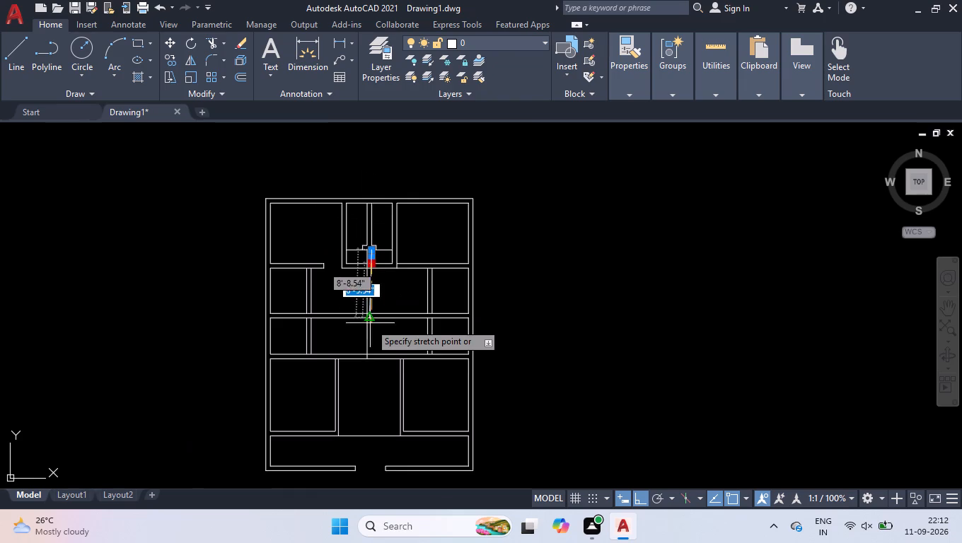
pyautogui.scroll(3, 372, 340)
pyautogui.click(364, 421)
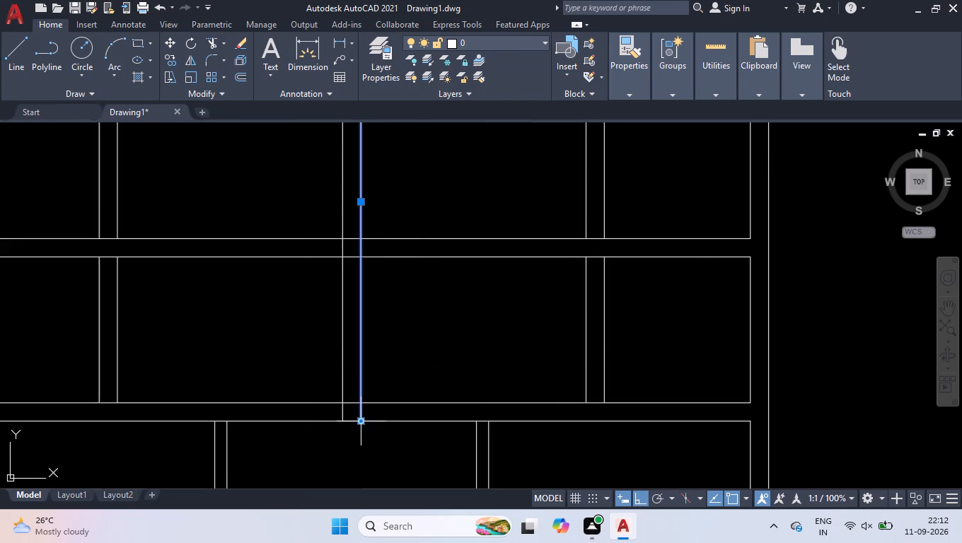
pyautogui.press('space')
pyautogui.press('space')
pyautogui.press('space')
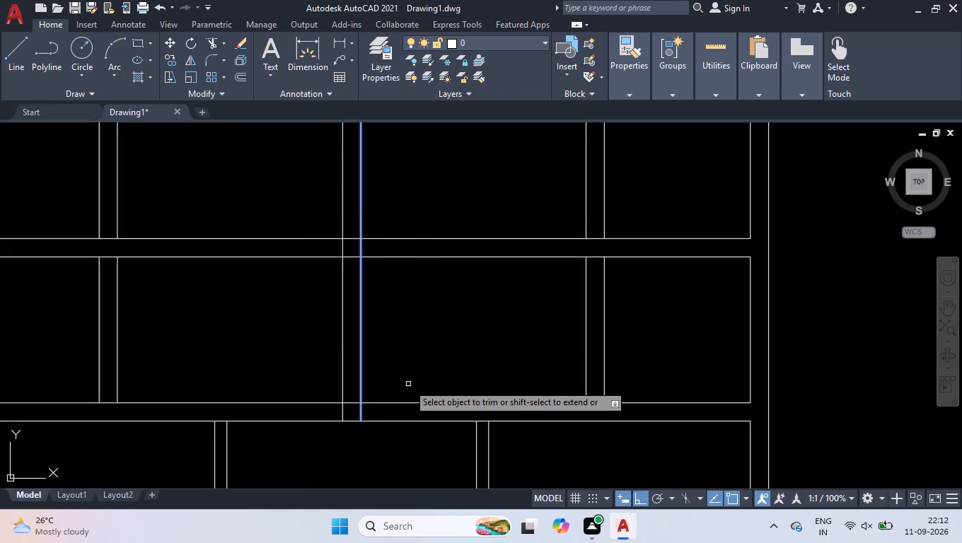
pyautogui.press('space')
# Extend the bottom rooms' two vertical partition walls upward to the upper line of the horizontal wall above them.
pyautogui.scroll(-4, 408, 384)
pyautogui.scroll(2, 408, 384)
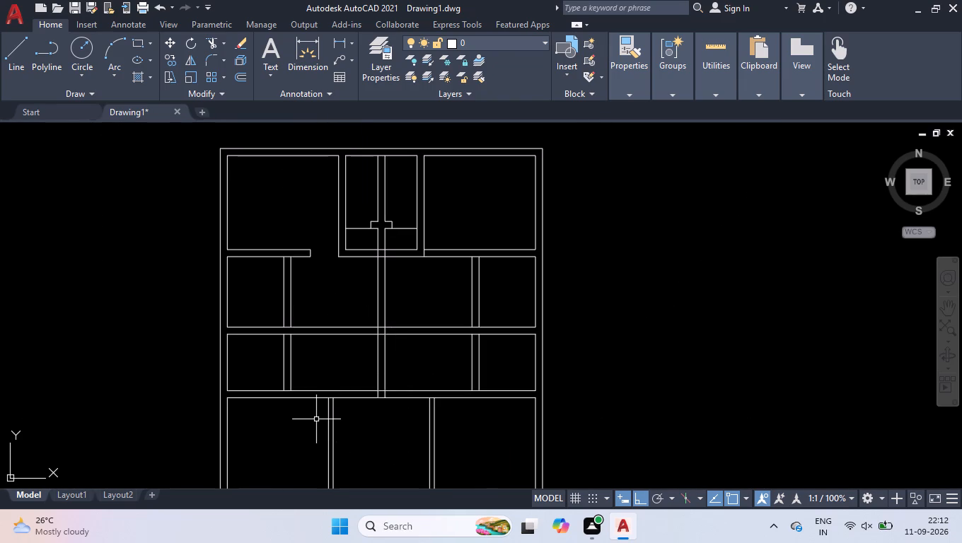
pyautogui.write('ex')
pyautogui.press('Return')
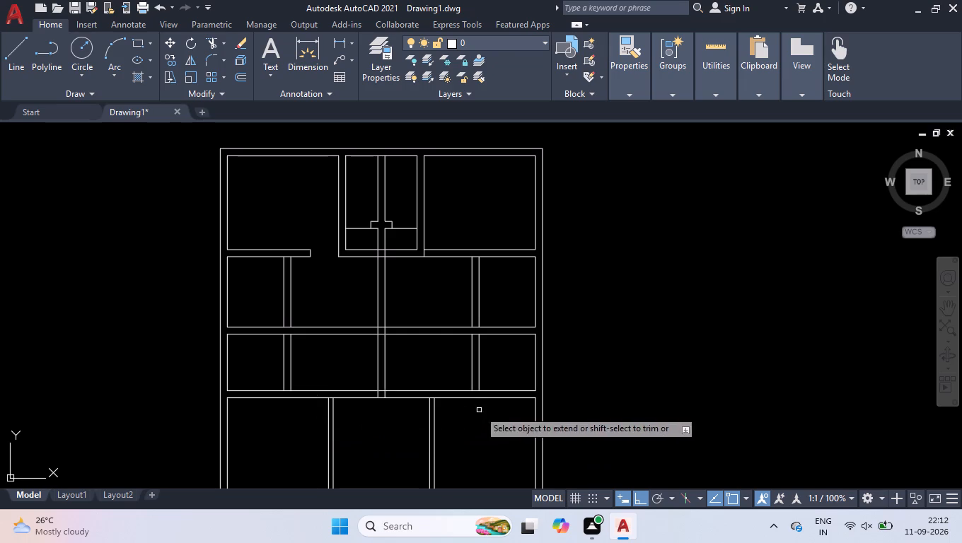
pyautogui.click(472, 416)
pyautogui.click(284, 424)
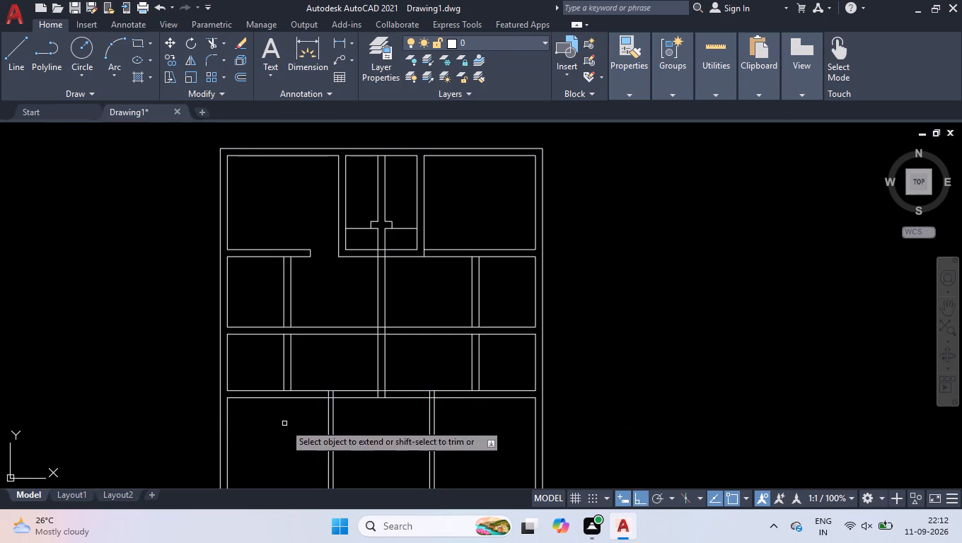
pyautogui.press('space')
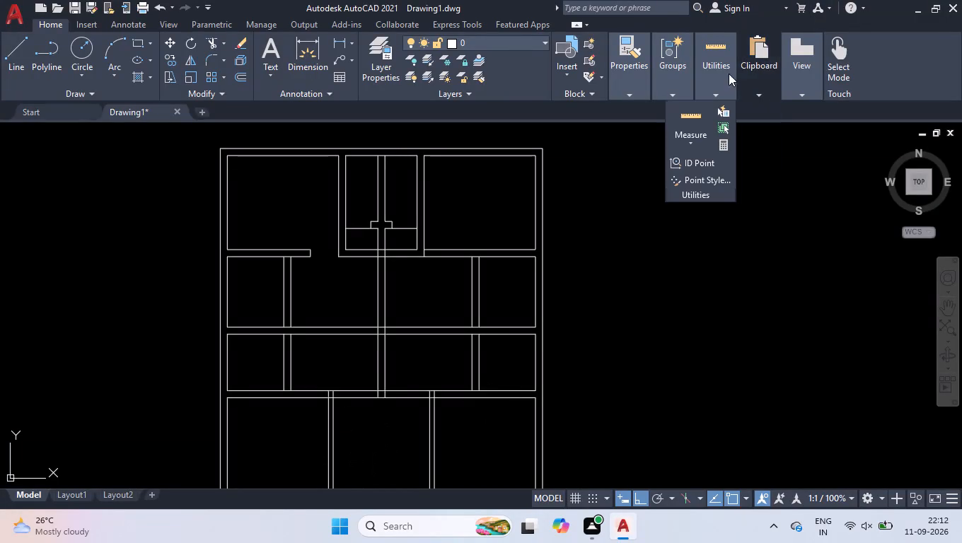
# Measure the spaces between walls in the middle band of rooms with the quick Measure tool.
pyautogui.click(686, 113)
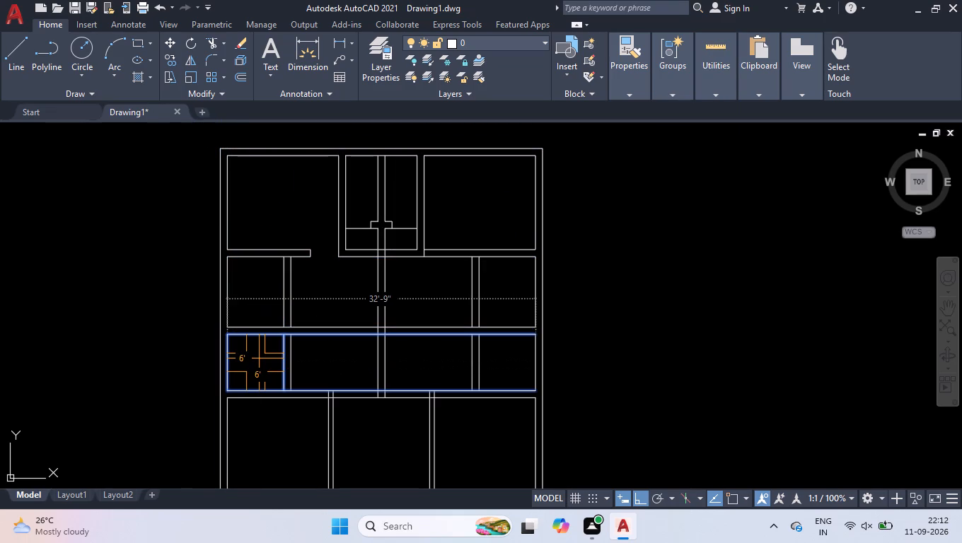
pyautogui.press('space')
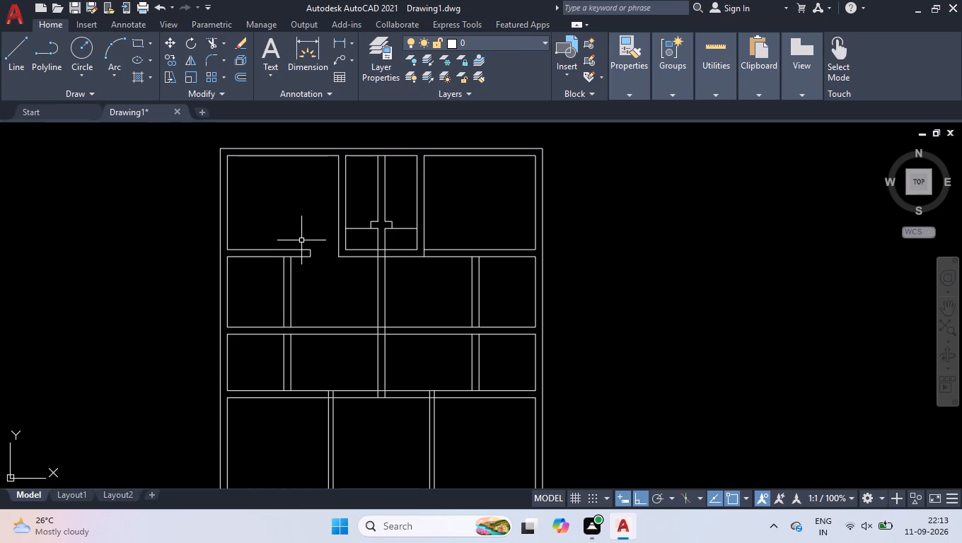
# Trim the crossing lines where the central vertical partition meets the horizontal wall below the small top-centre rooms, opening the junction.
pyautogui.write('tr')
pyautogui.press('Return')
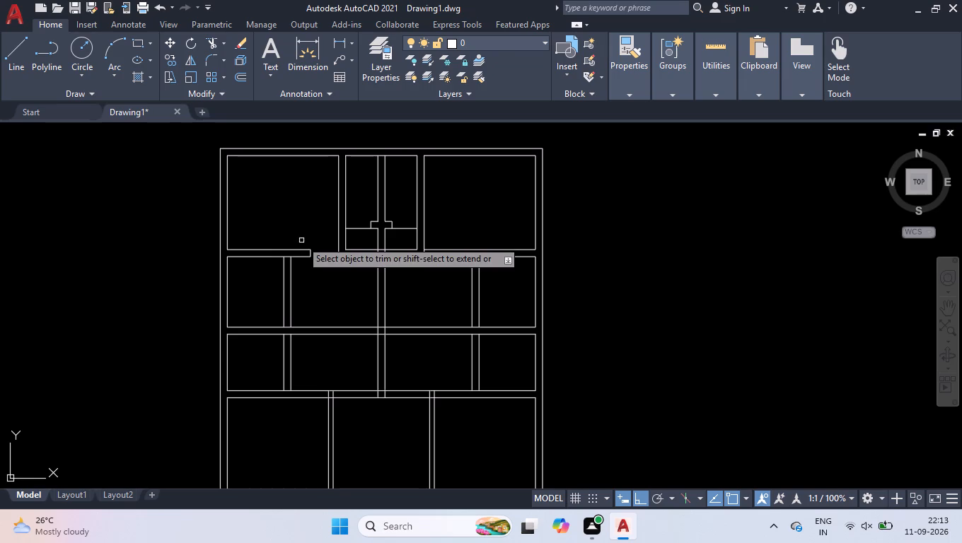
pyautogui.scroll(3, 351, 249)
pyautogui.scroll(2, 502, 299)
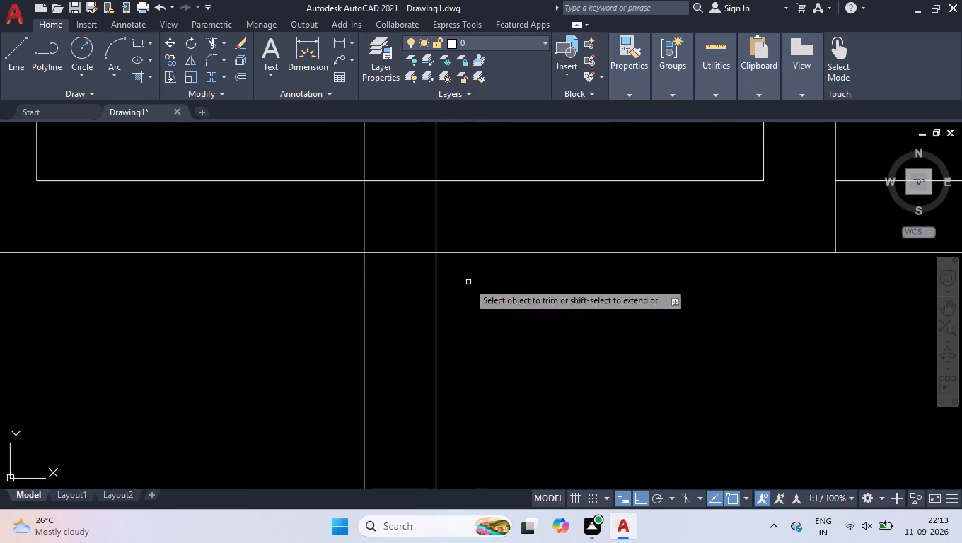
pyautogui.click(322, 211)
pyautogui.click(688, 220)
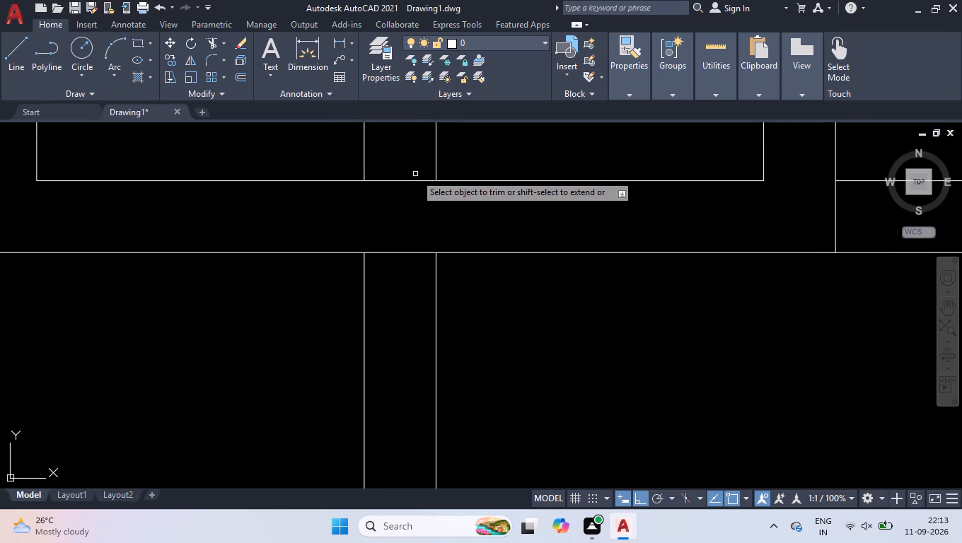
pyautogui.click(412, 167)
pyautogui.click(399, 283)
# Trim away both lines of the middle horizontal wall between the side rooms' inner walls, across and on both sides of the central partition.
pyautogui.scroll(-3, 395, 244)
pyautogui.scroll(-3, 443, 284)
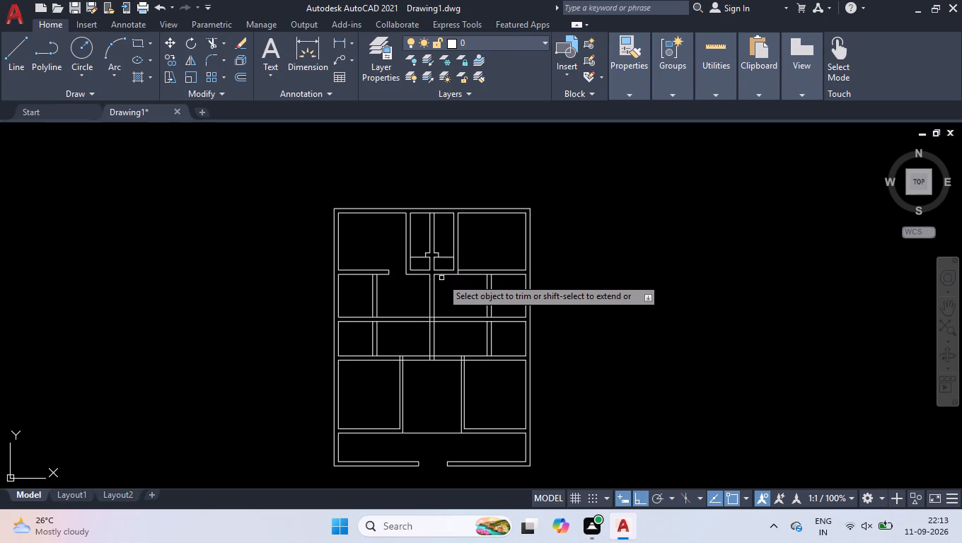
pyautogui.scroll(3, 443, 311)
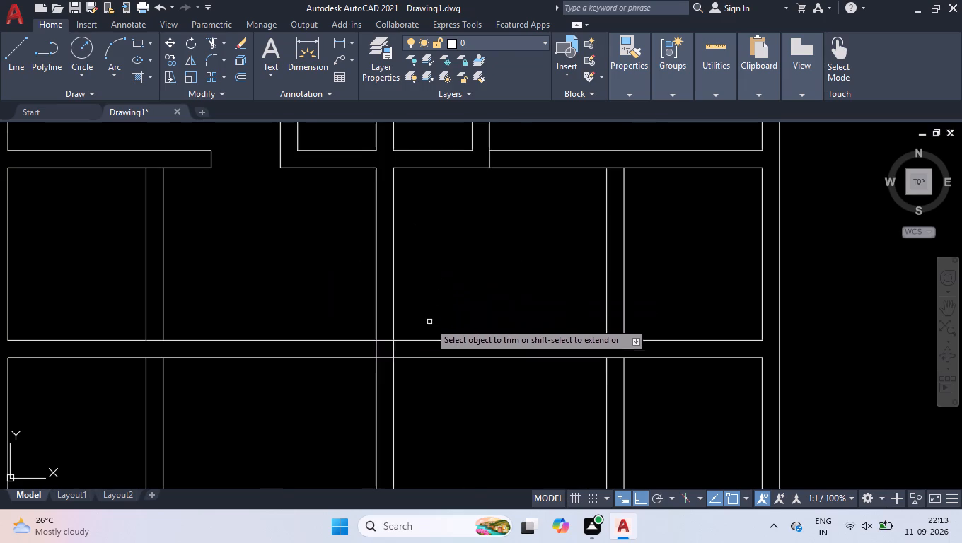
pyautogui.click(386, 364)
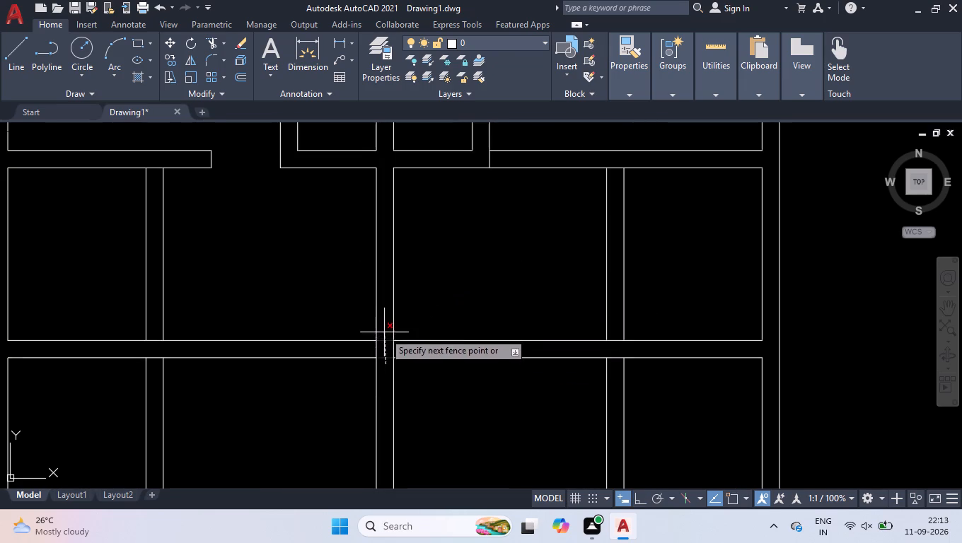
pyautogui.click(384, 332)
pyautogui.scroll(-2, 441, 286)
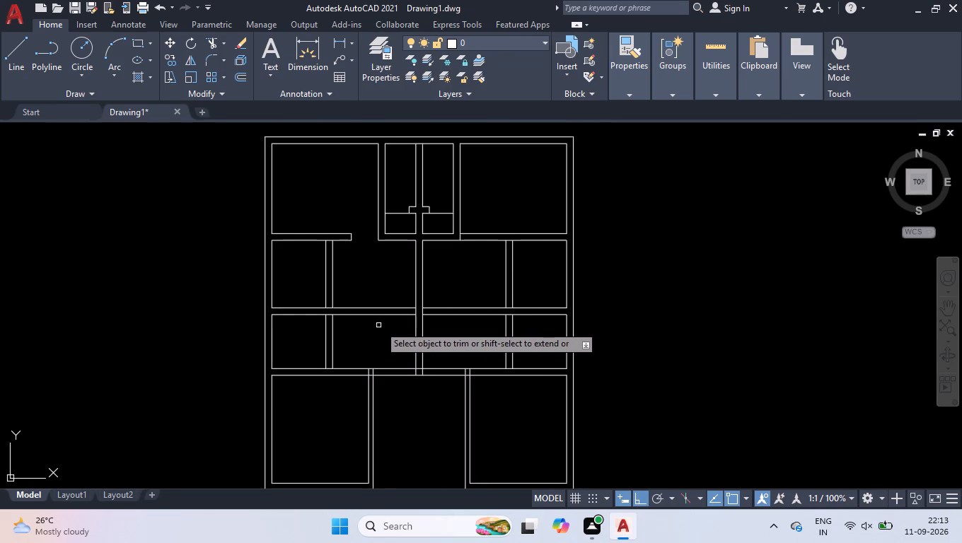
pyautogui.click(390, 334)
pyautogui.click(394, 295)
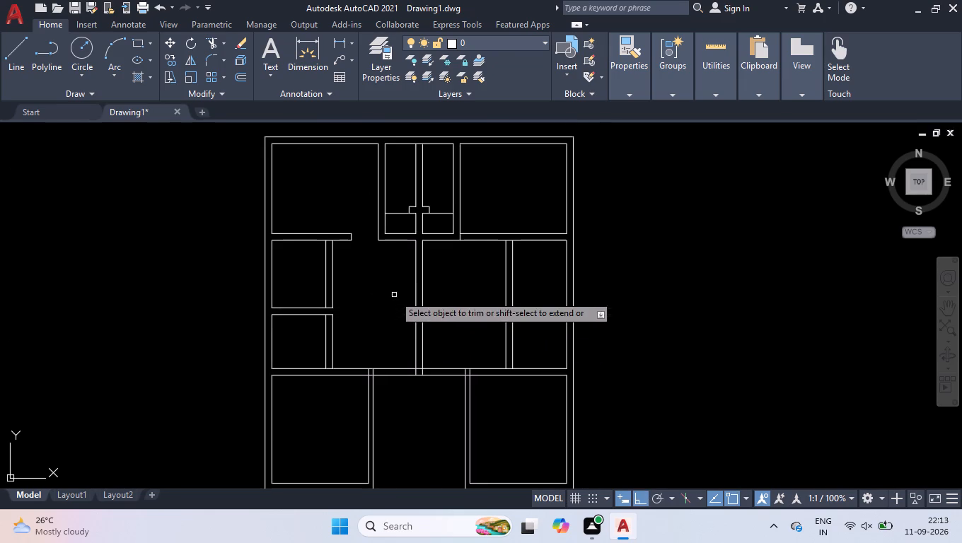
pyautogui.moveTo(458, 327); pyautogui.dragTo(462, 321)
pyautogui.click(465, 288)
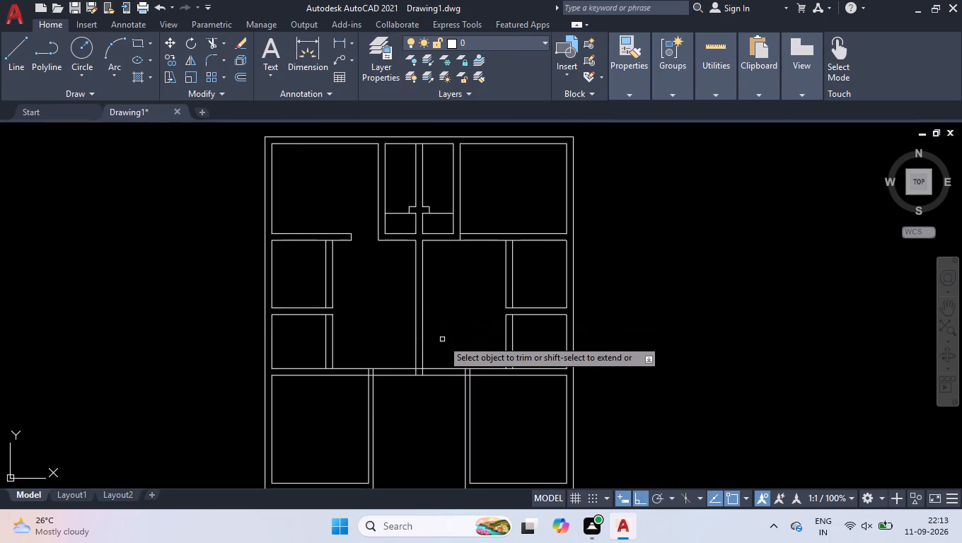
# Trim away the horizontal wall between the two bottom rooms on both sides of the central partition, including the leftover line inside its lower end.
pyautogui.click(409, 389)
pyautogui.click(396, 354)
pyautogui.moveTo(450, 385); pyautogui.dragTo(446, 375)
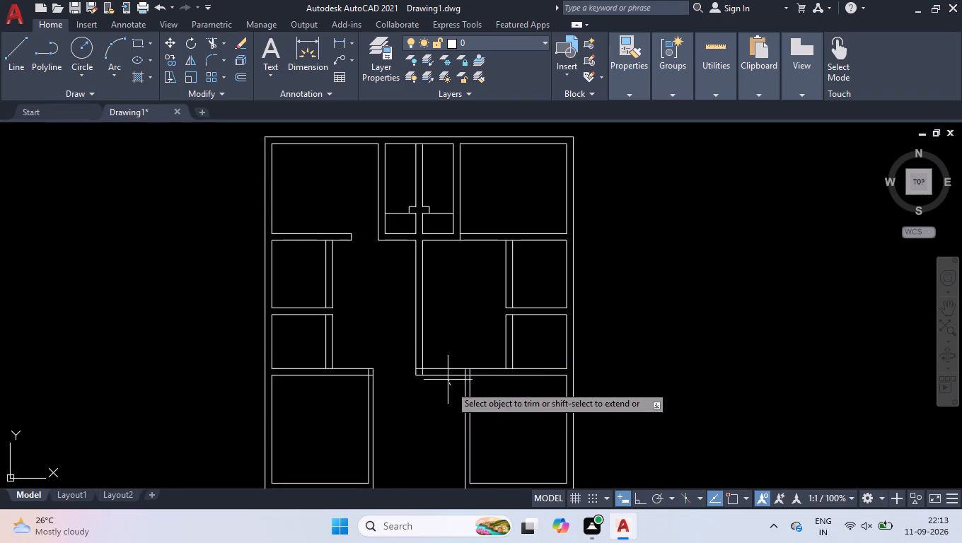
pyautogui.moveTo(446, 375); pyautogui.dragTo(444, 374)
pyautogui.click(440, 349)
pyautogui.scroll(3, 411, 366)
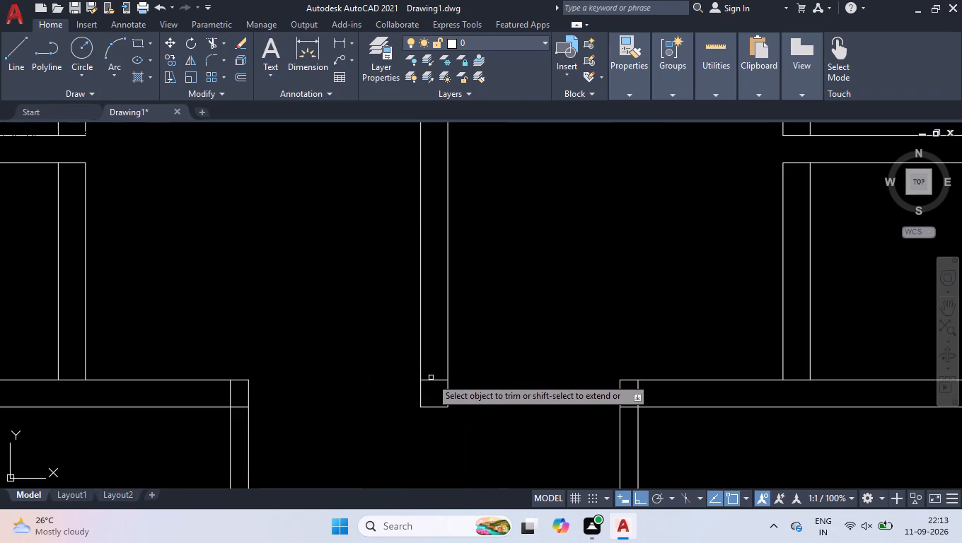
pyautogui.click(431, 377)
pyautogui.click(431, 385)
pyautogui.press('space')
# Trim the lower line of the upper-left room's bottom wall between the two faces of the partition beneath it.
pyautogui.scroll(-3, 439, 347)
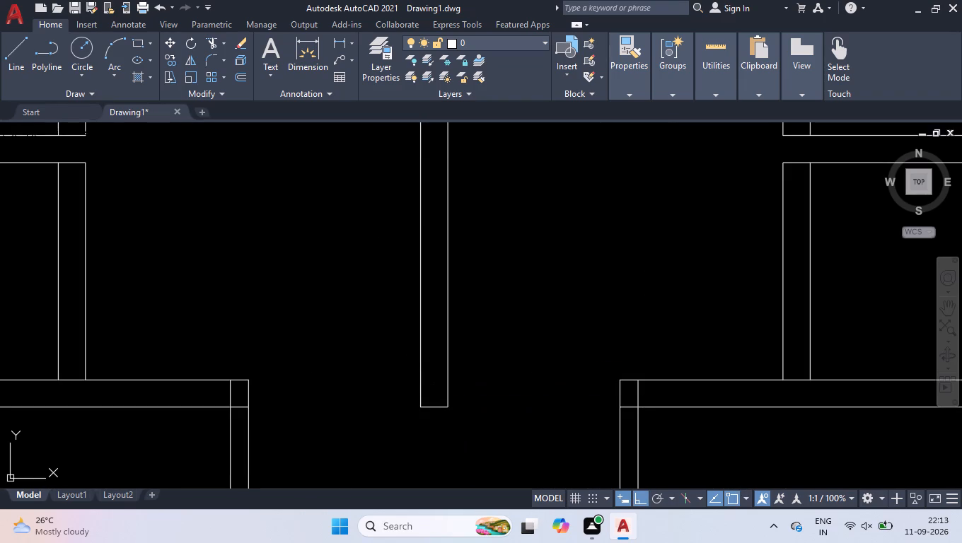
pyautogui.scroll(-3, 438, 388)
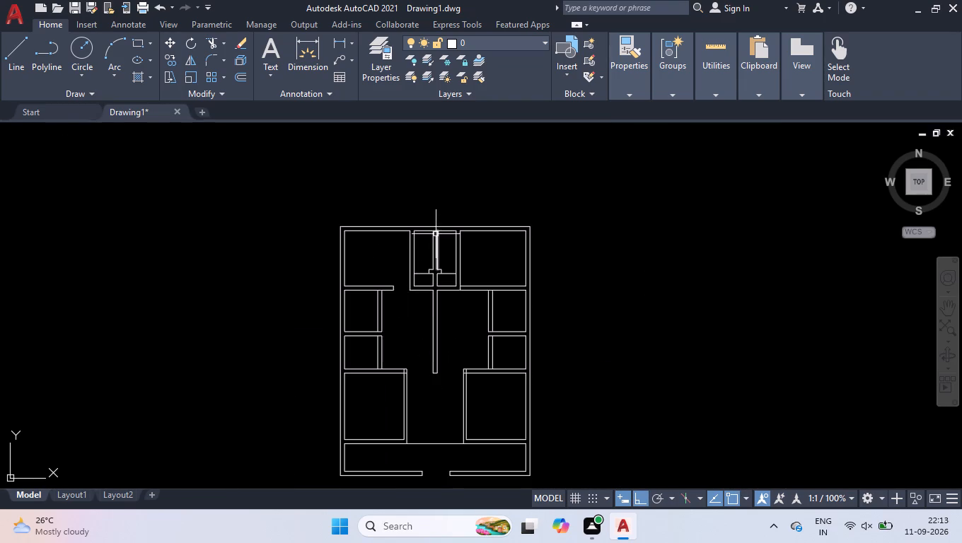
pyautogui.scroll(2, 436, 234)
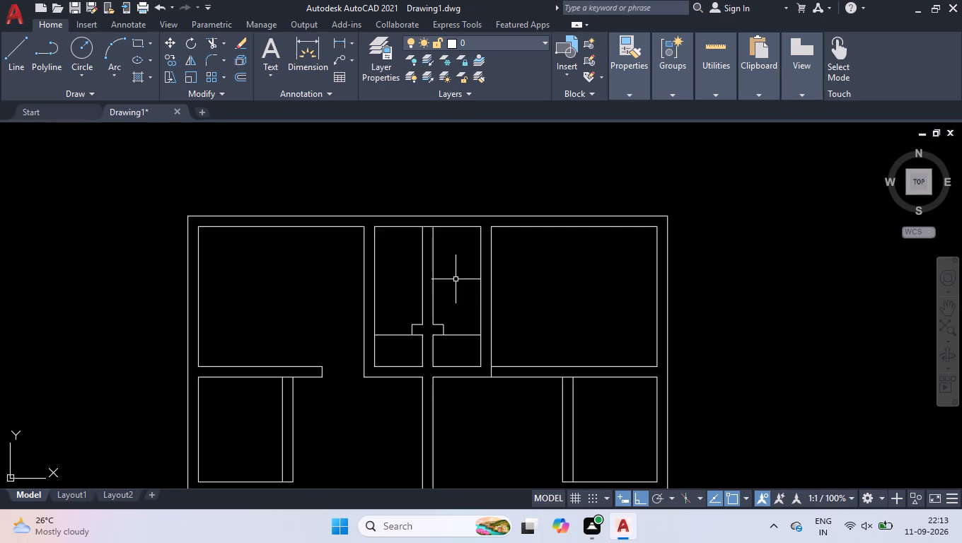
pyautogui.scroll(-1, 423, 294)
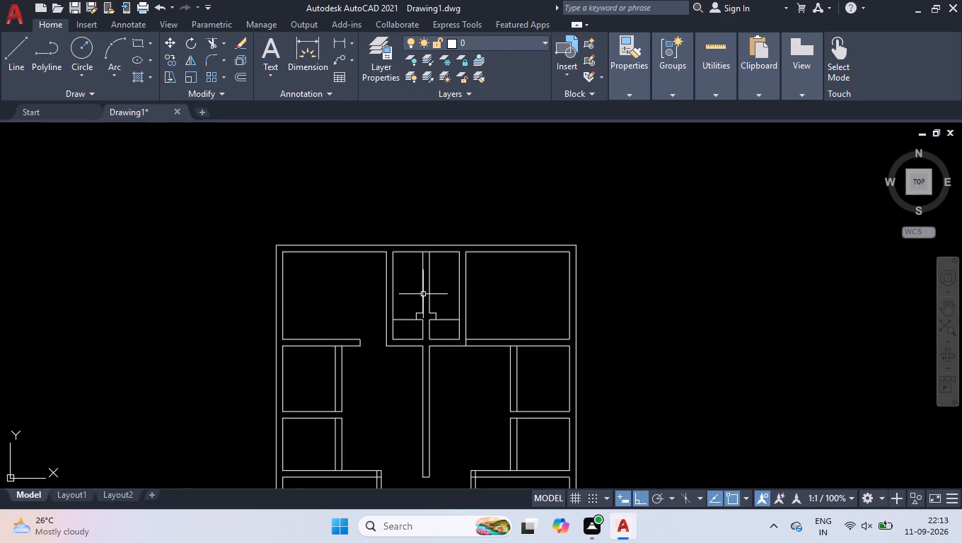
pyautogui.scroll(1, 325, 382)
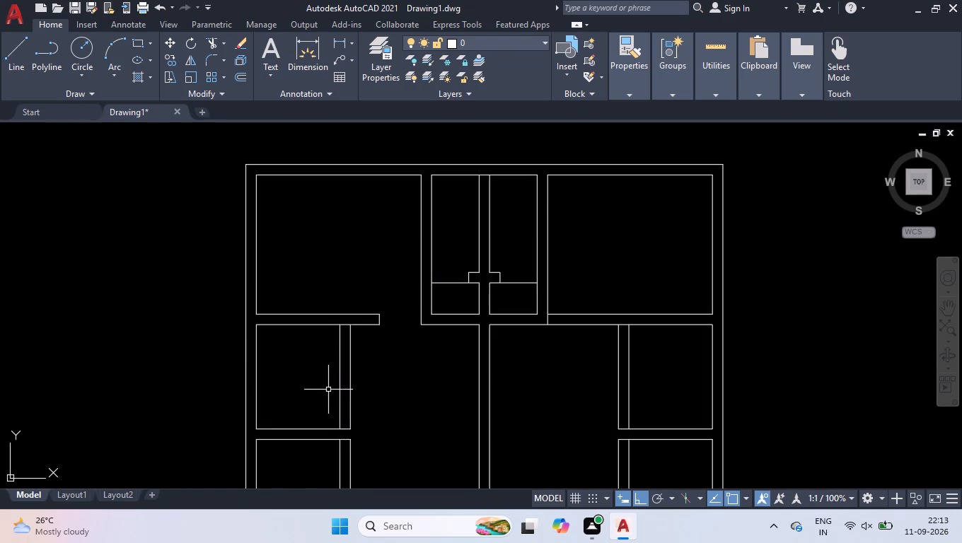
pyautogui.scroll(1, 329, 390)
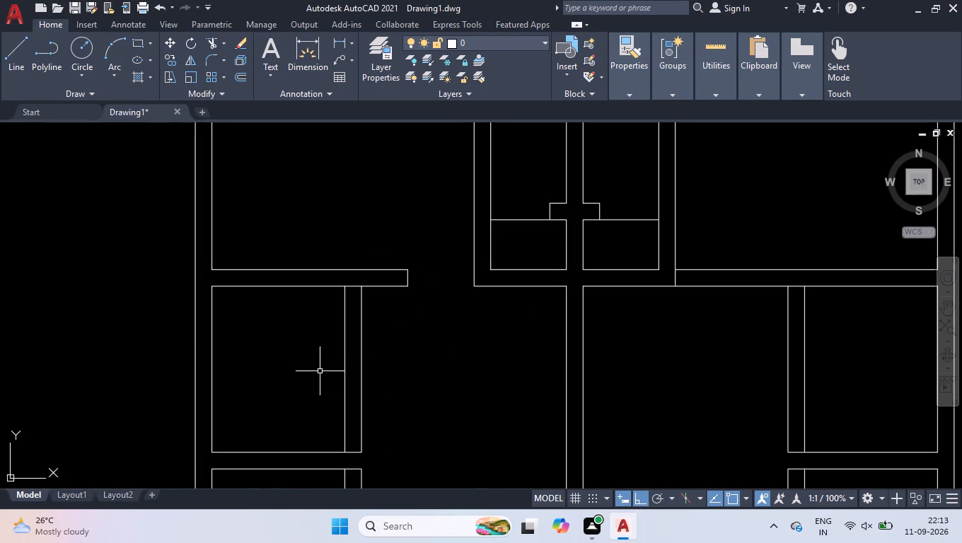
pyautogui.press('space')
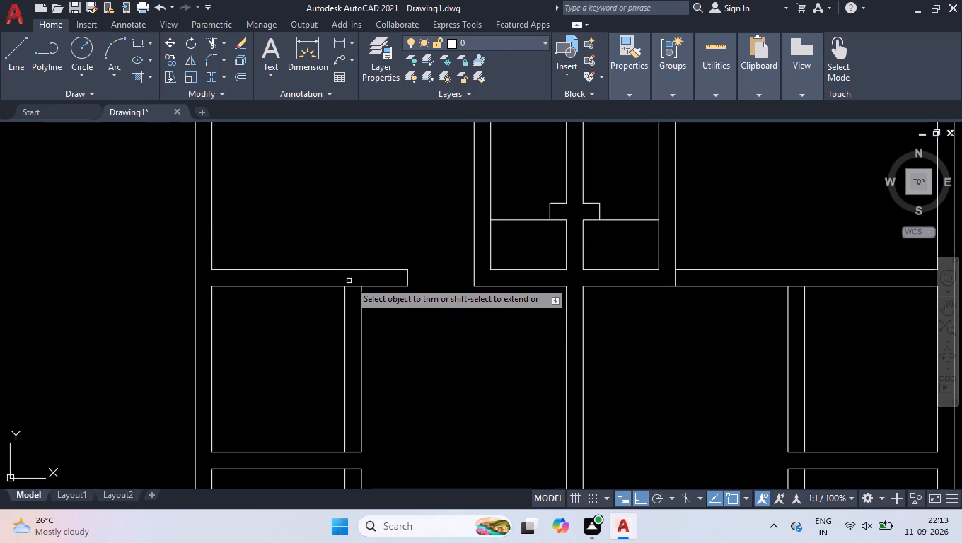
pyautogui.click(349, 281)
pyautogui.click(349, 293)
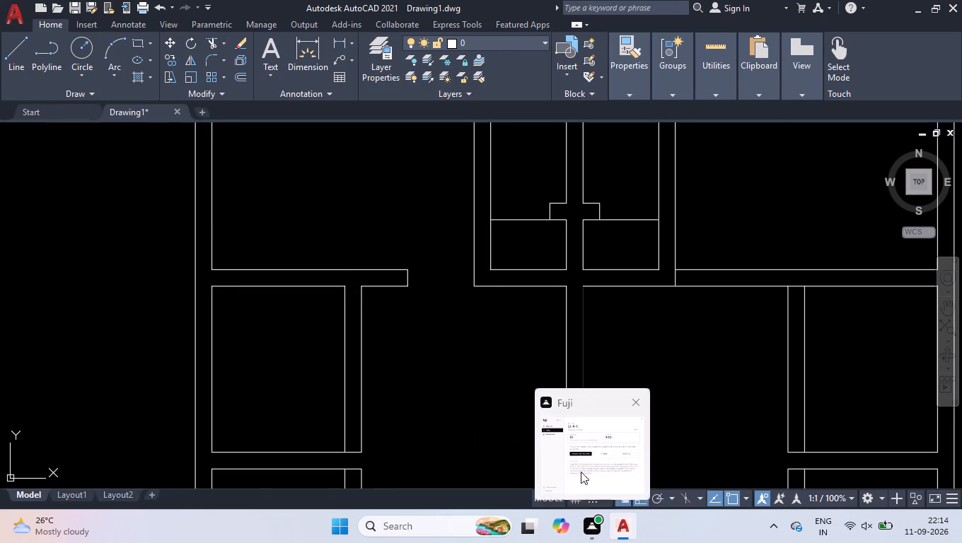
pyautogui.scroll(-1, 427, 311)
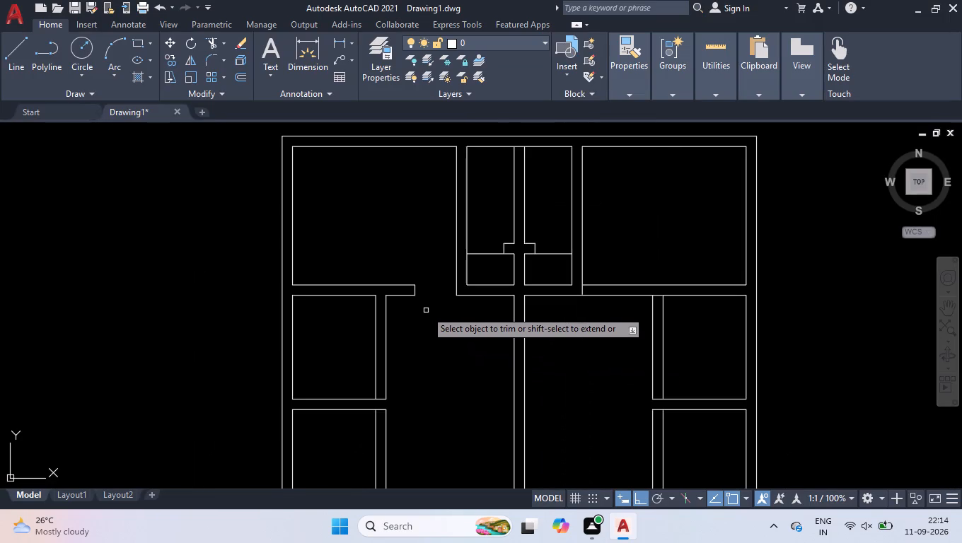
pyautogui.press('space')
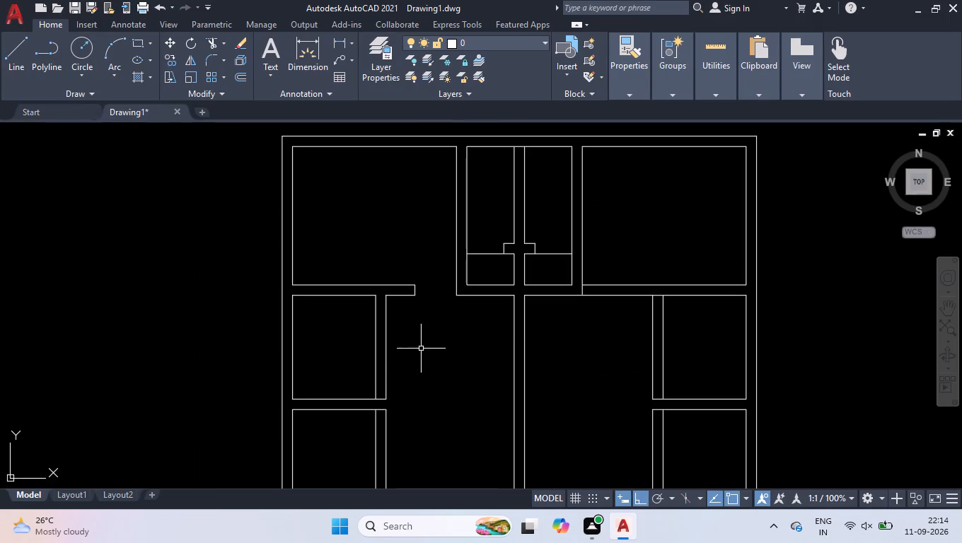
# Break the bottom line of the middle-left room at its corner with the inner face of the vertical partition, using Break at Point.
pyautogui.scroll(2, 399, 395)
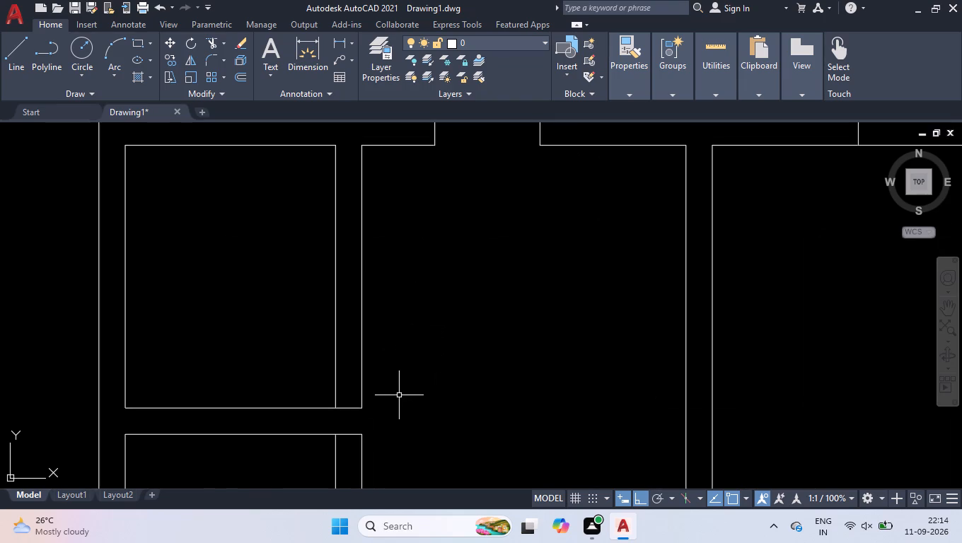
pyautogui.press('l')
pyautogui.press('BackSpace')
pyautogui.press('b')
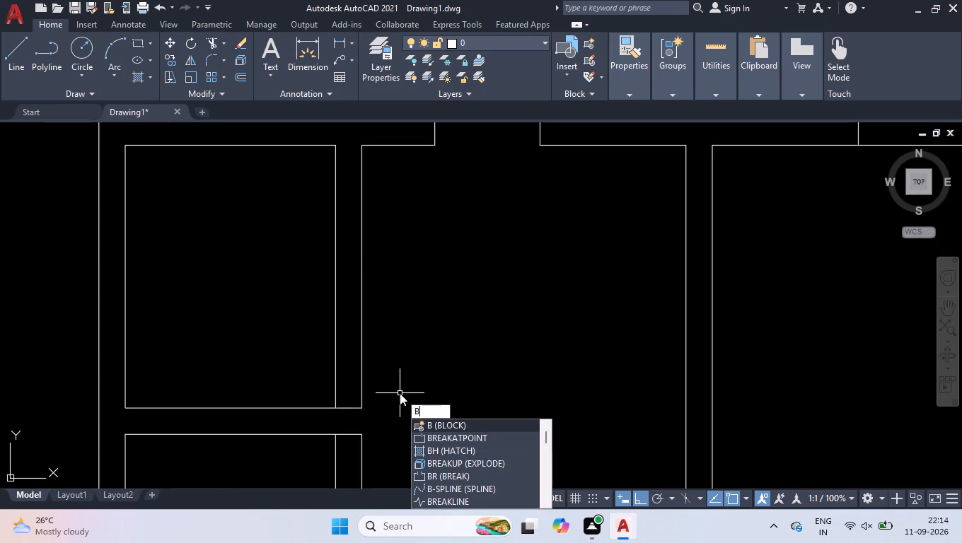
pyautogui.press('r')
pyautogui.press('Down')
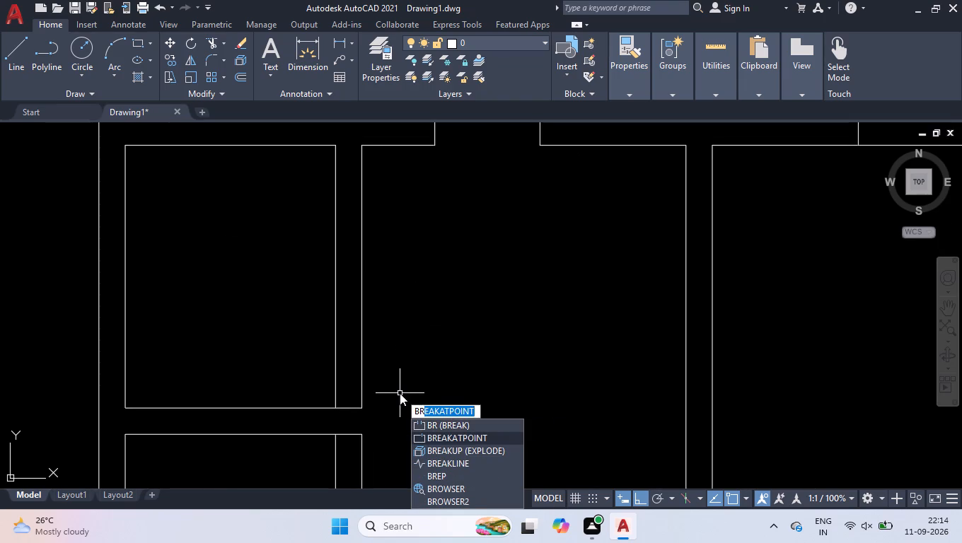
pyautogui.press('Return')
pyautogui.click(304, 407)
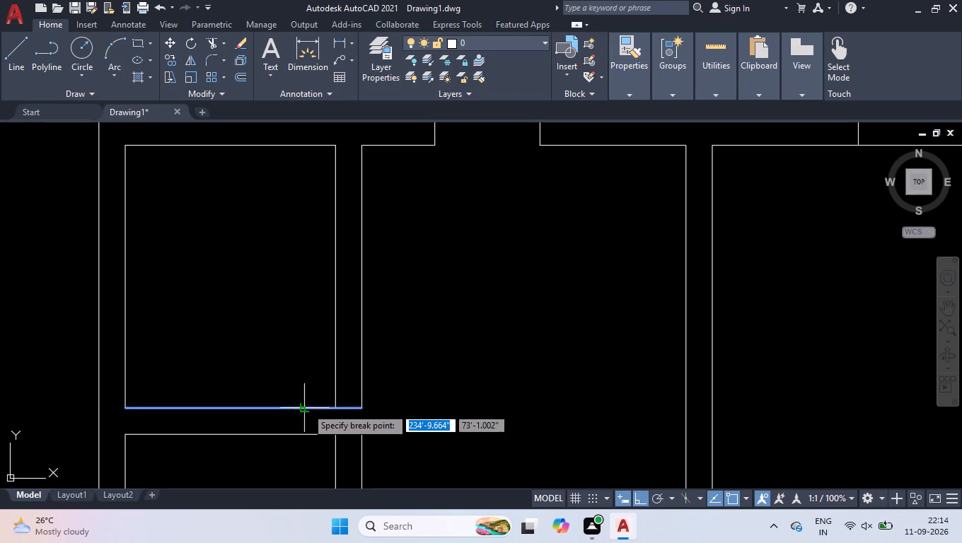
pyautogui.click(334, 407)
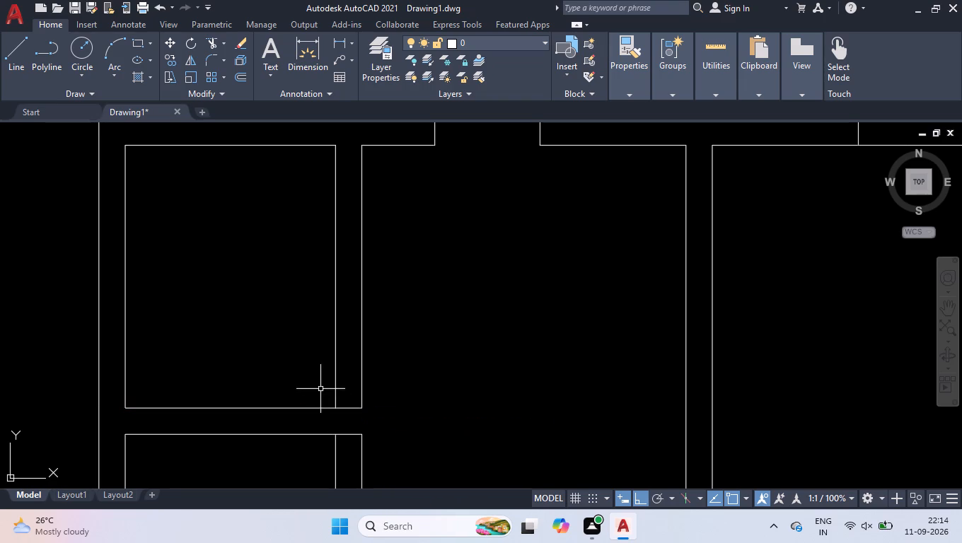
# Move the short broken-off segment straight up between the partition's faces by 2', plus a further 6".
pyautogui.click(320, 389)
pyautogui.click(406, 421)
pyautogui.scroll(1, 338, 383)
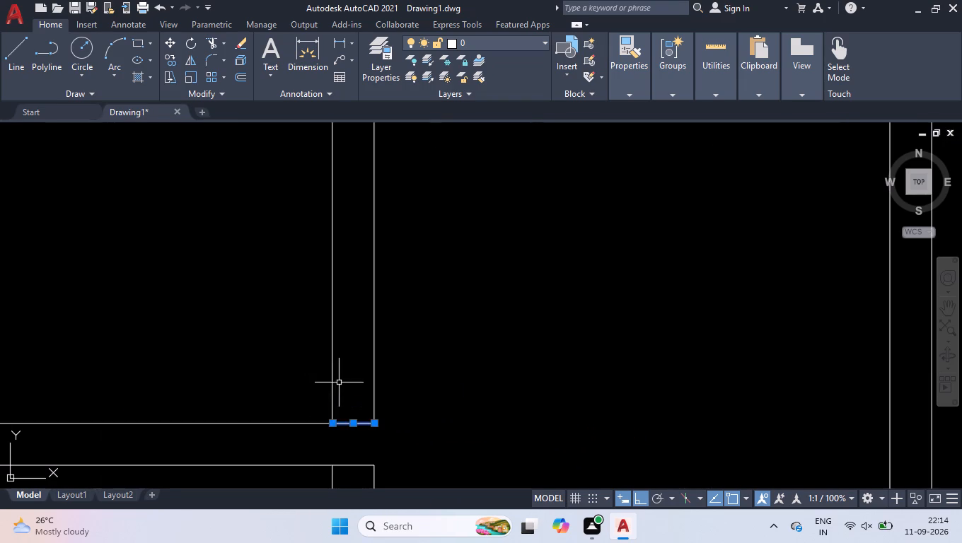
pyautogui.click(352, 427)
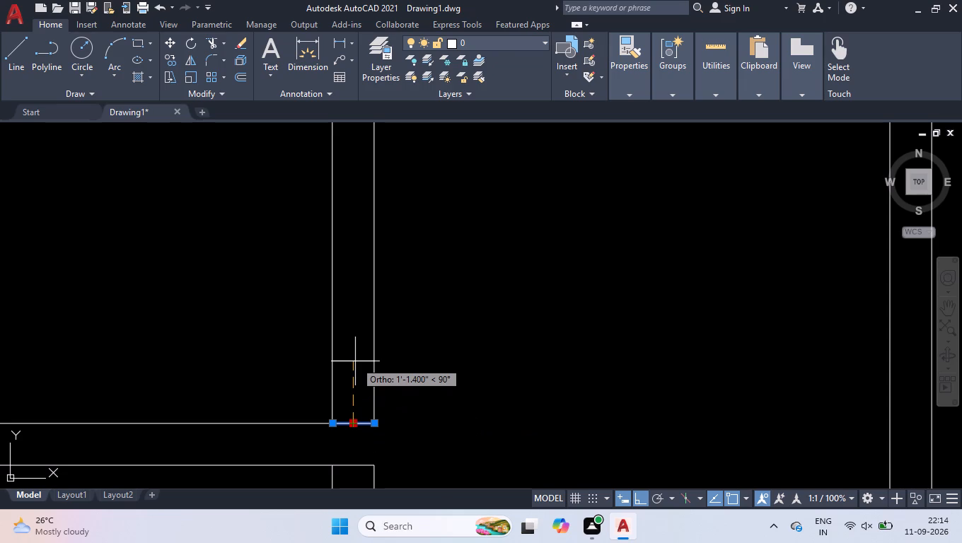
pyautogui.press('2')
pyautogui.press("'")
pyautogui.press('Return')
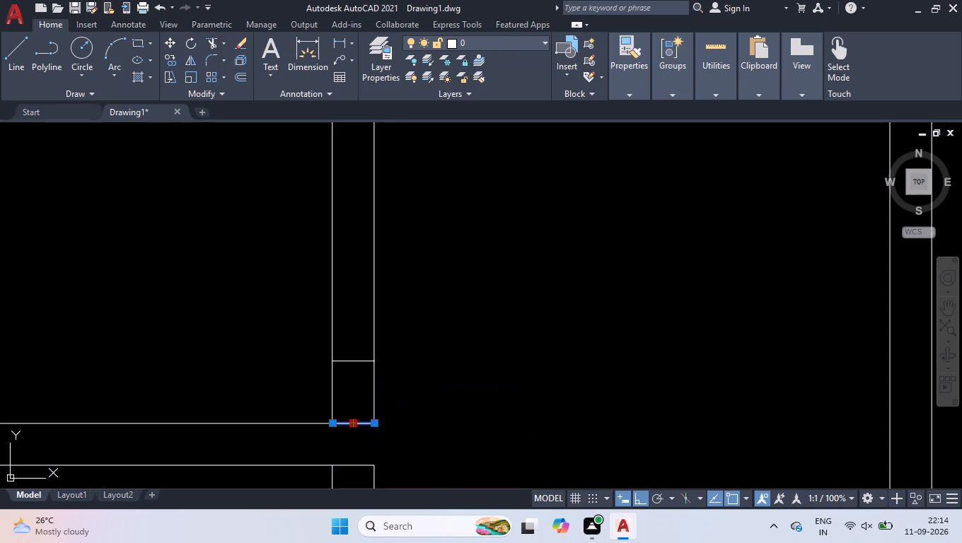
pyautogui.click(357, 310)
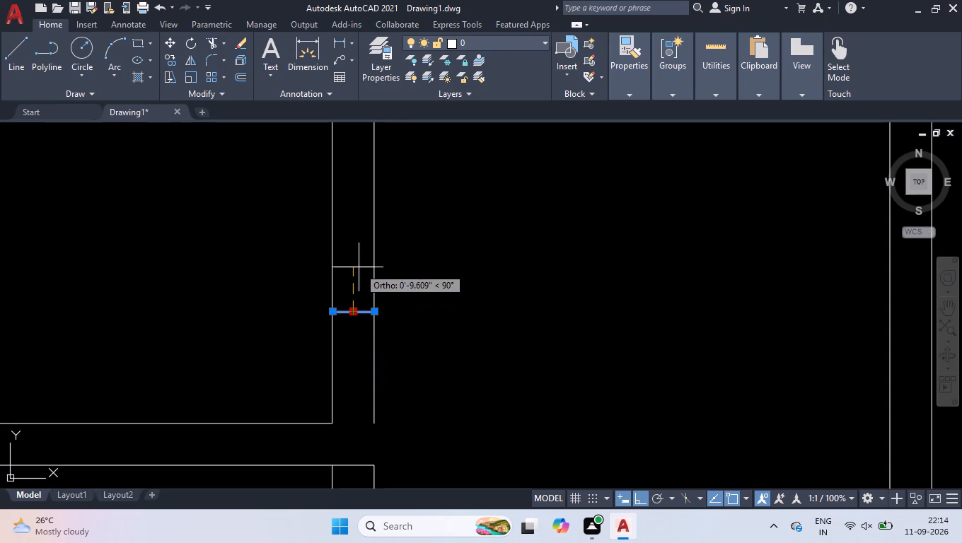
pyautogui.press('6')
pyautogui.press('Return')
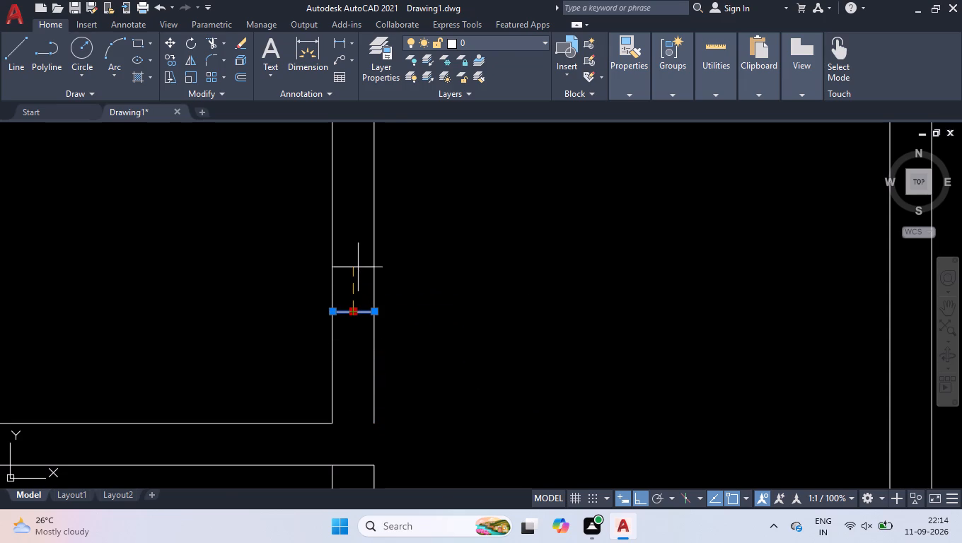
# Move the short segment between the vertical partition's faces a further 2" by its midpoint.
pyautogui.scroll(-2, 397, 279)
pyautogui.scroll(2, 376, 269)
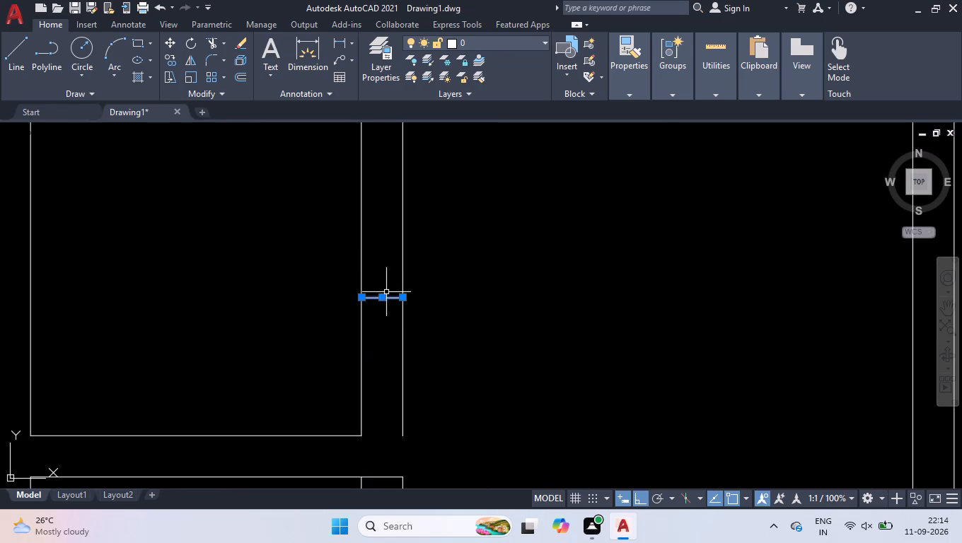
pyautogui.click(383, 298)
pyautogui.press('2')
pyautogui.press('Return')
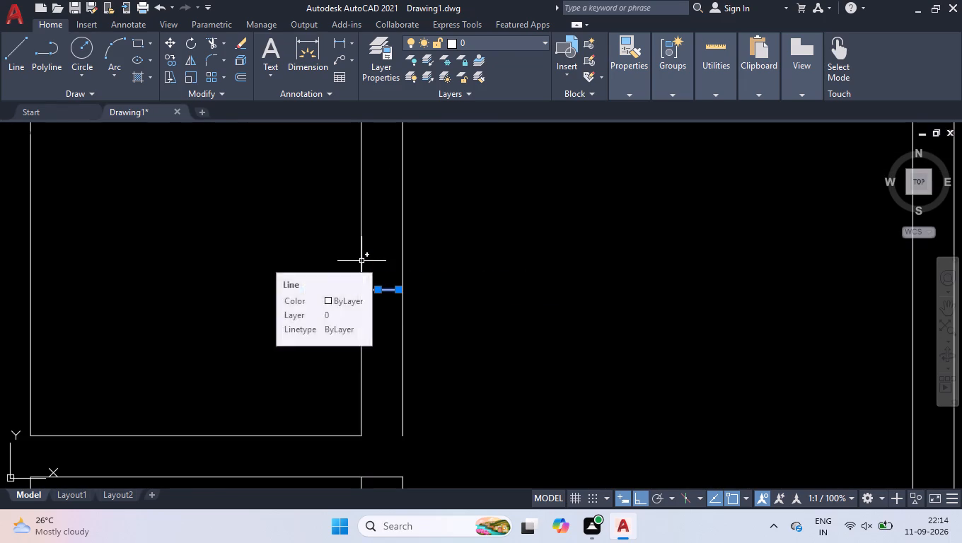
# Stretch both ends of the short segment horizontally so they meet the partition's two faces.
pyautogui.scroll(3, 361, 260)
pyautogui.click(449, 315)
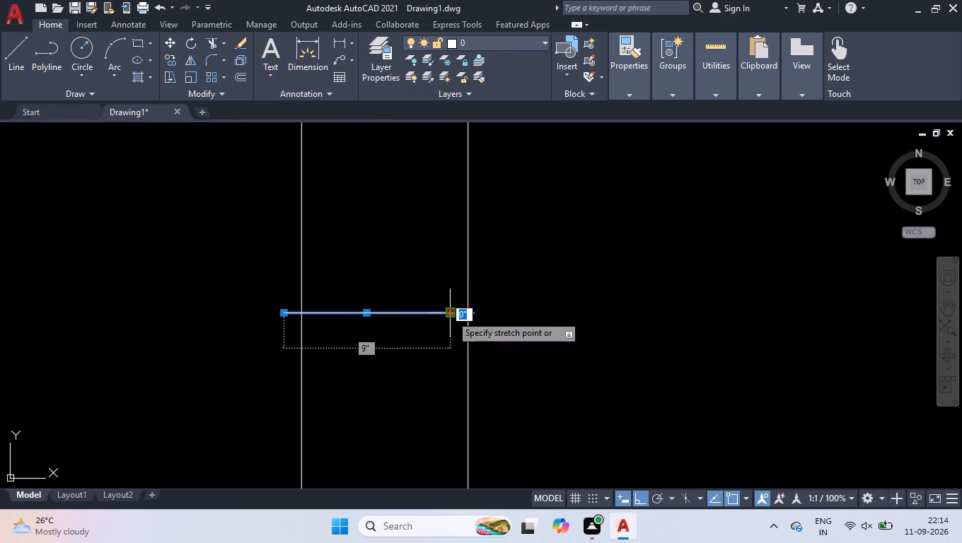
pyautogui.click(468, 314)
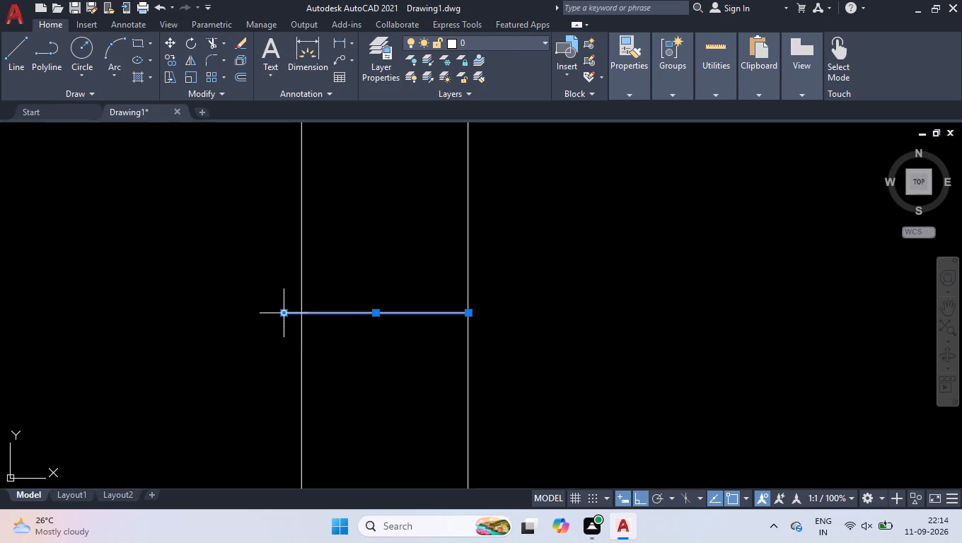
pyautogui.click(284, 313)
pyautogui.click(301, 315)
# Move the short segment straight up between the partition's faces by another 4".
pyautogui.scroll(-1, 390, 268)
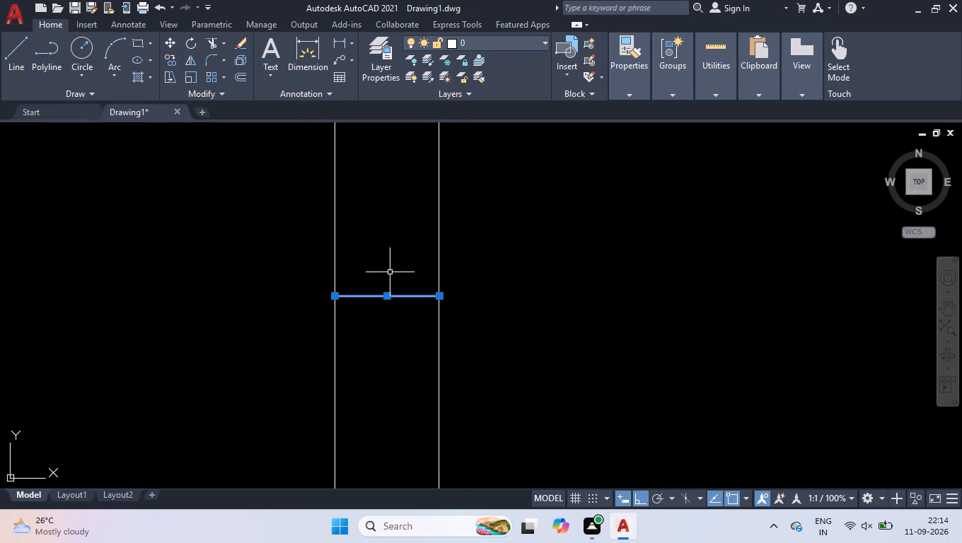
pyautogui.scroll(1, 376, 217)
pyautogui.click(392, 341)
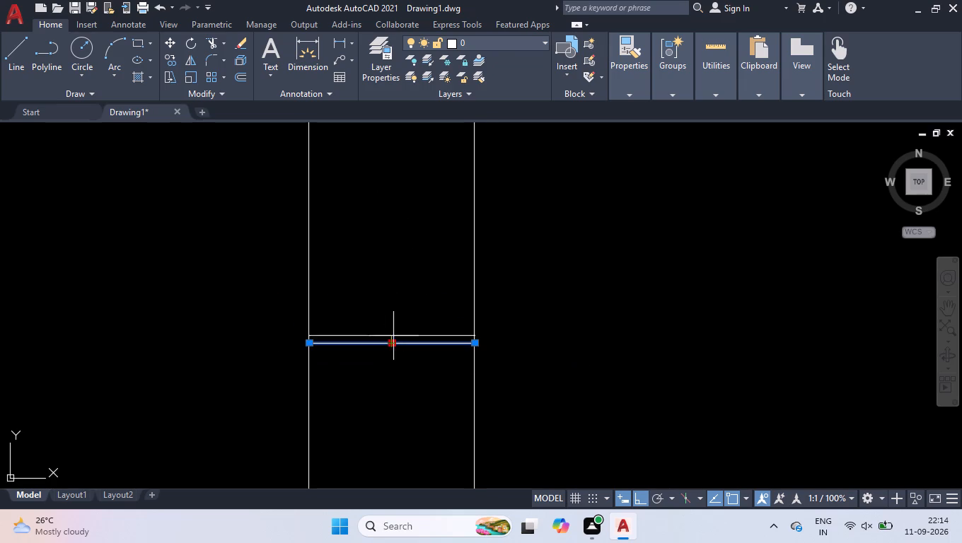
pyautogui.press('4')
pyautogui.press('Return')
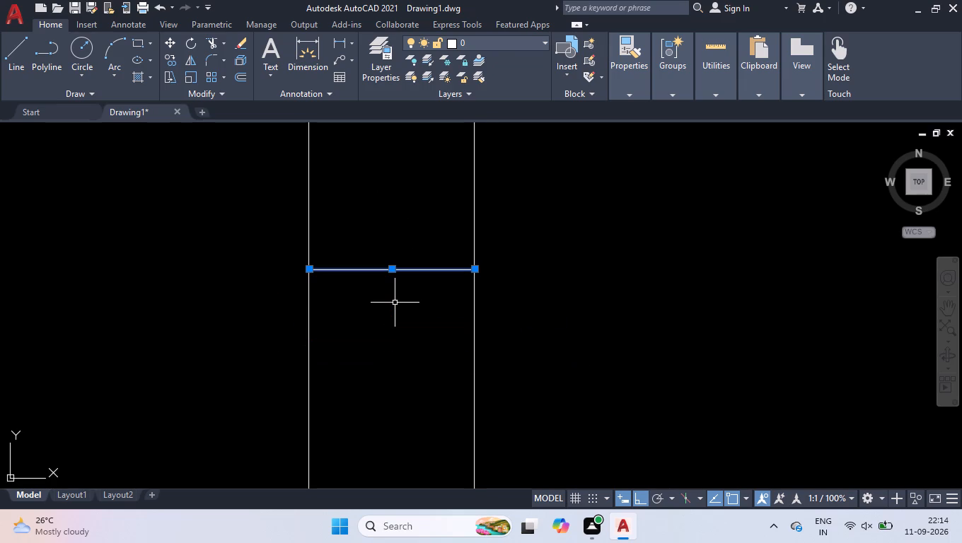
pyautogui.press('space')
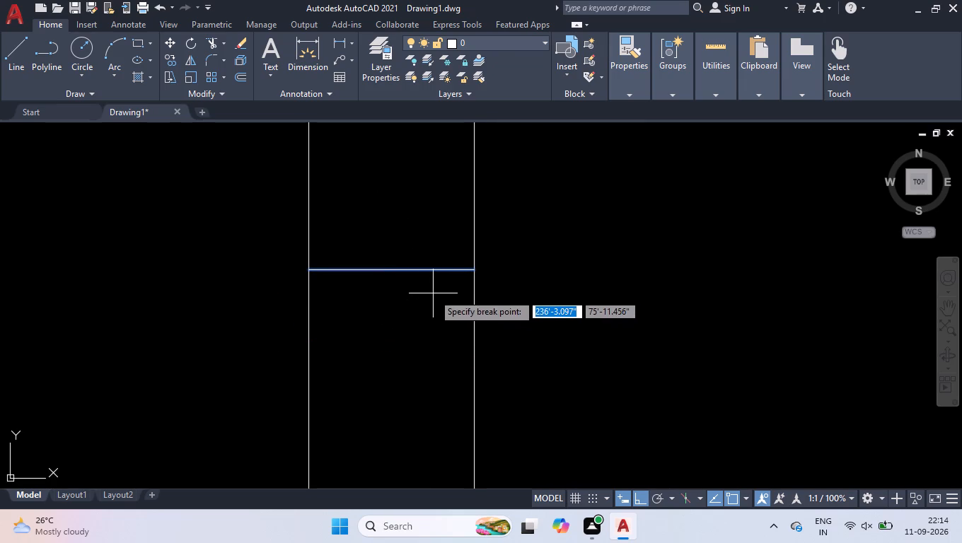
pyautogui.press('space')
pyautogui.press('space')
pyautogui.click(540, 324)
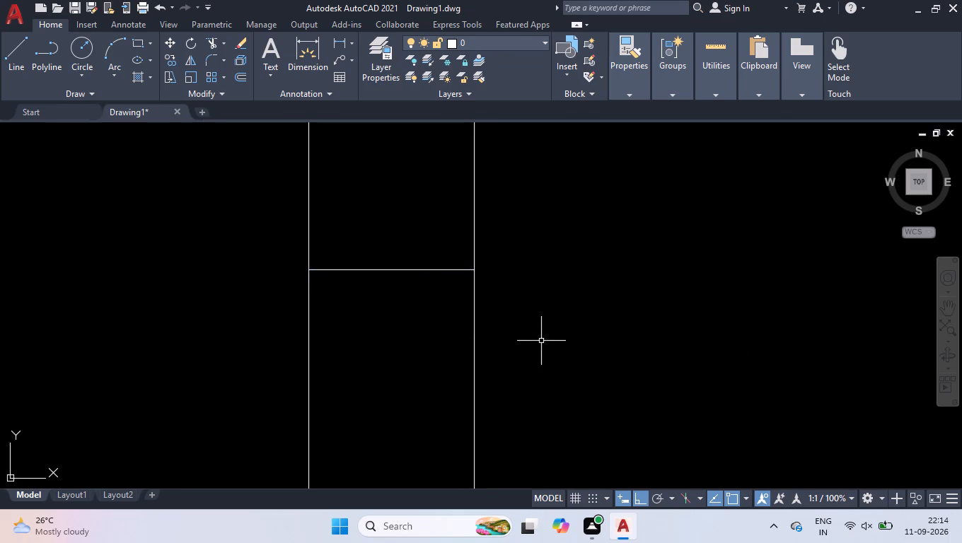
# Shorten both faces of the vertical partition up to the short segment's ends, leaving an opening above the cross wall.
pyautogui.scroll(-4, 524, 249)
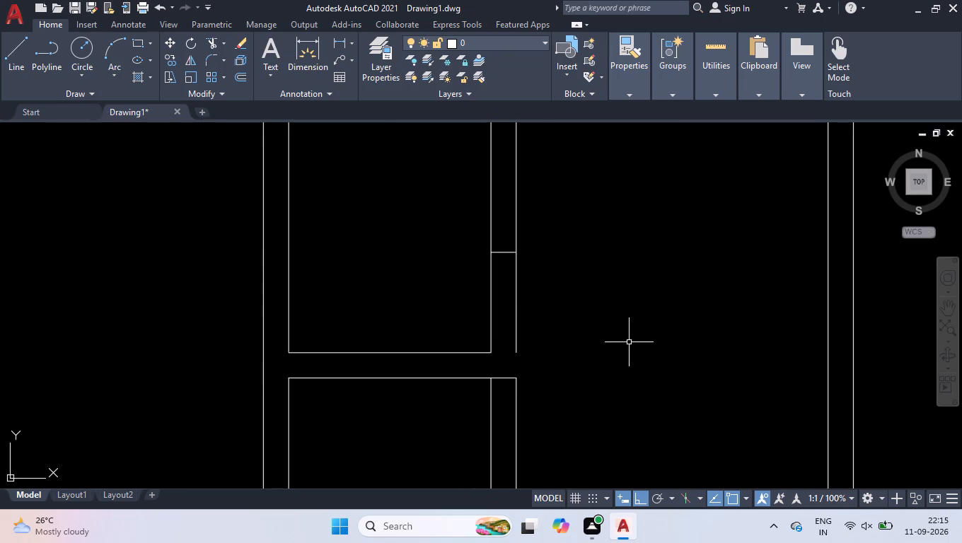
pyautogui.click(491, 303)
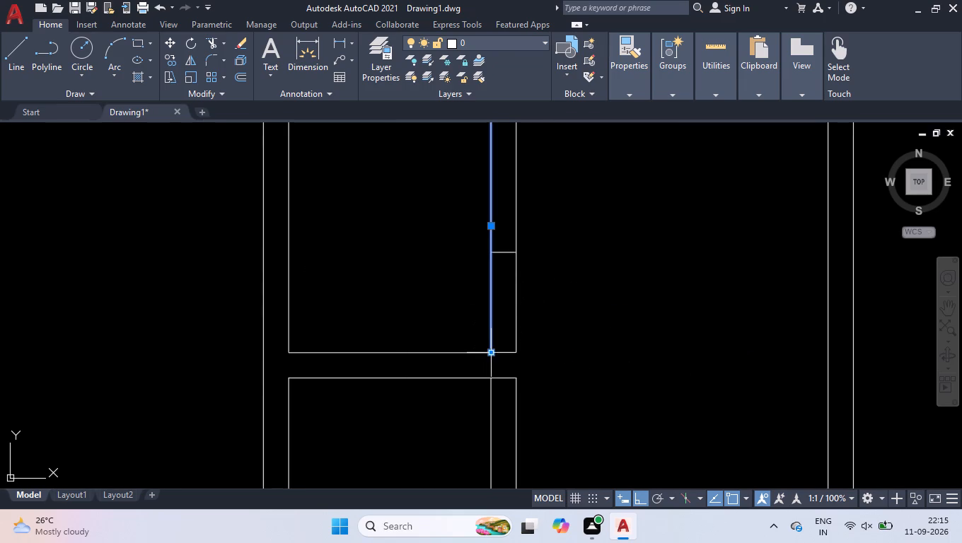
pyautogui.click(490, 354)
pyautogui.click(490, 254)
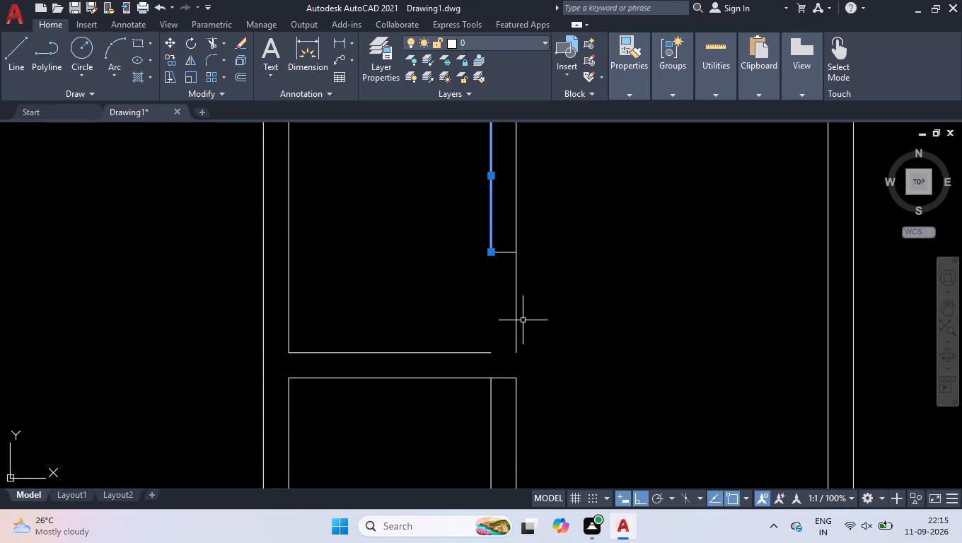
pyautogui.click(521, 324)
pyautogui.click(510, 329)
pyautogui.click(516, 353)
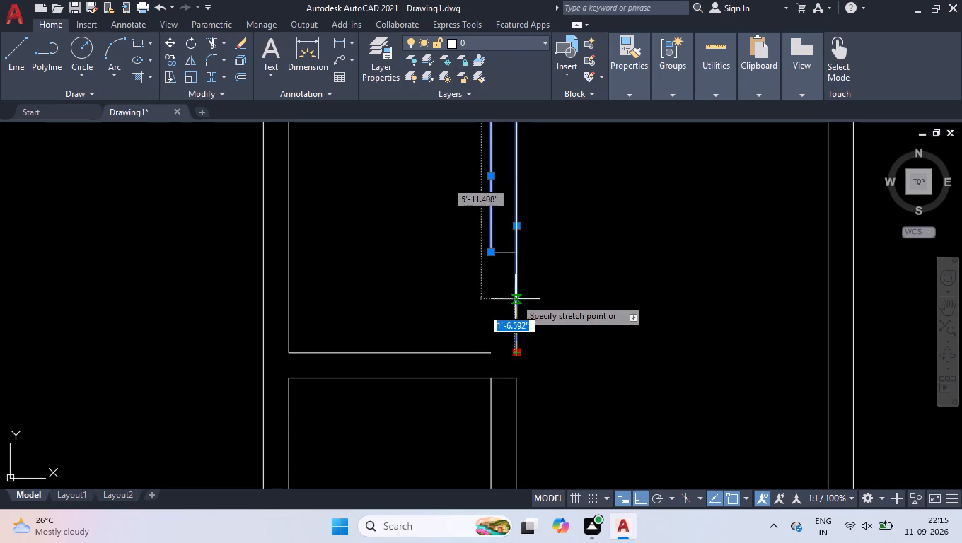
pyautogui.click(517, 254)
pyautogui.rightClick(515, 262)
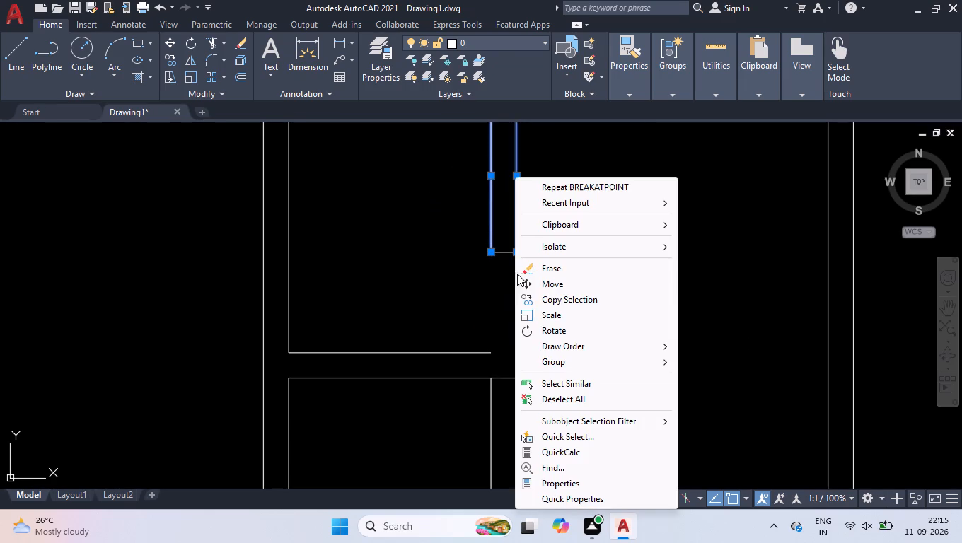
pyautogui.click(550, 395)
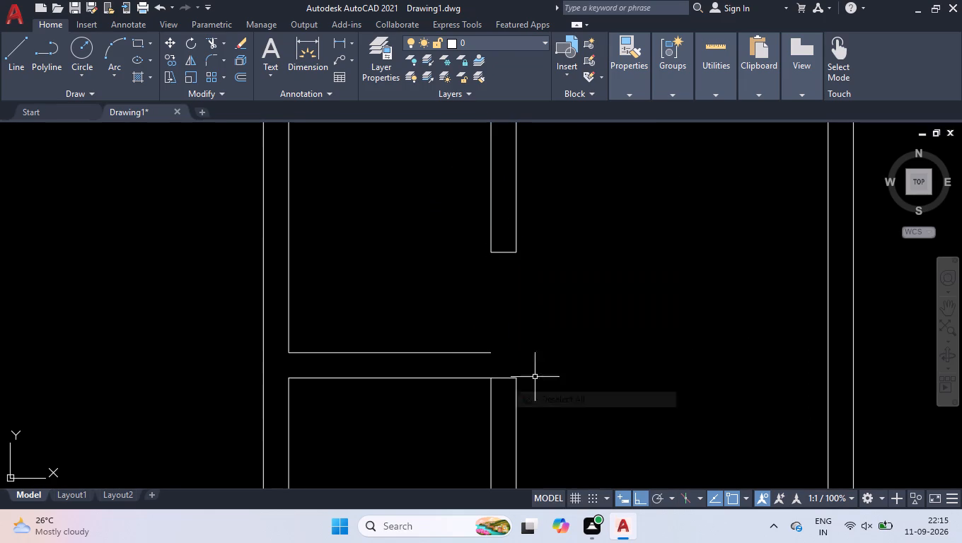
# Extend the lower partition's outer face up 9" and the cross wall's upper line out to it, closing the wall corner below the opening.
pyautogui.click(492, 354)
pyautogui.scroll(2, 509, 368)
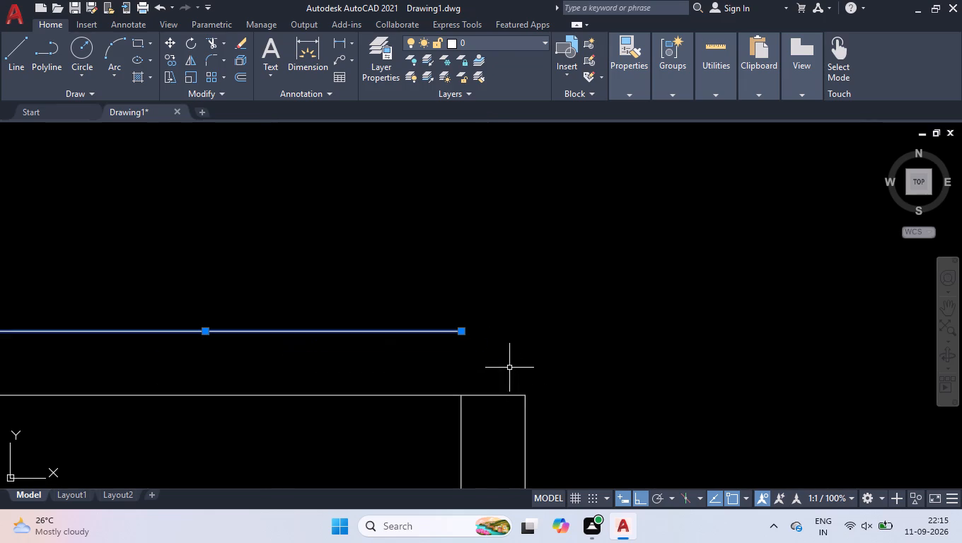
pyautogui.click(528, 401)
pyautogui.click(521, 406)
pyautogui.click(525, 393)
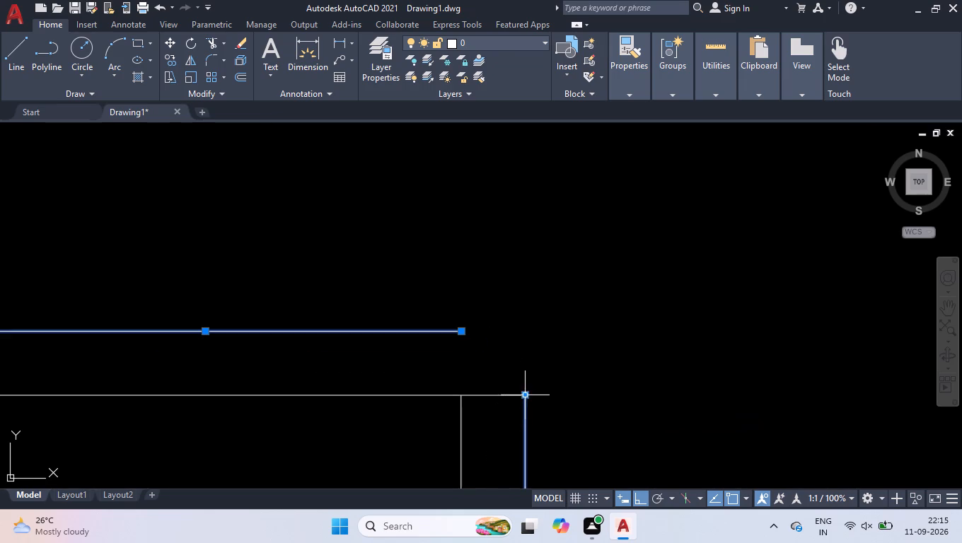
pyautogui.click(500, 332)
pyautogui.click(461, 332)
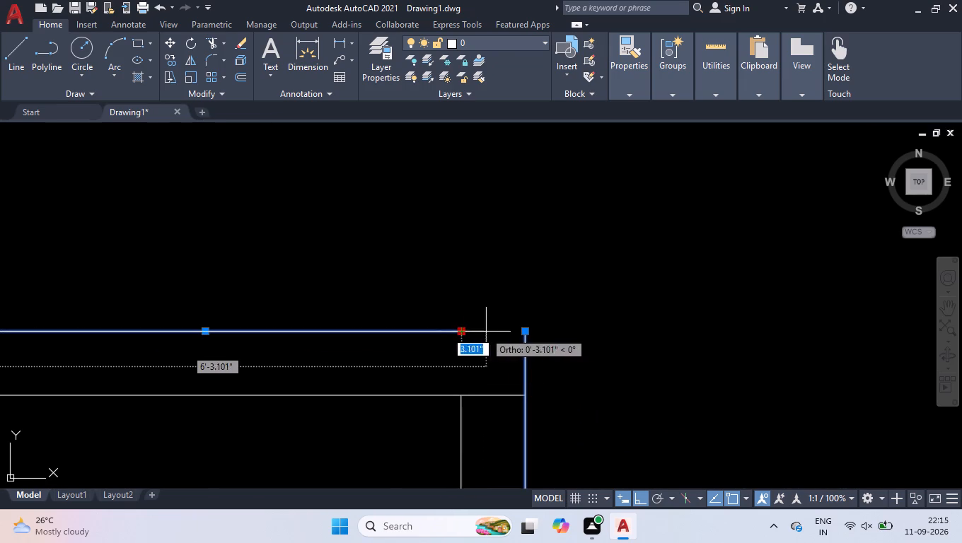
pyautogui.click(523, 333)
pyautogui.rightClick(545, 298)
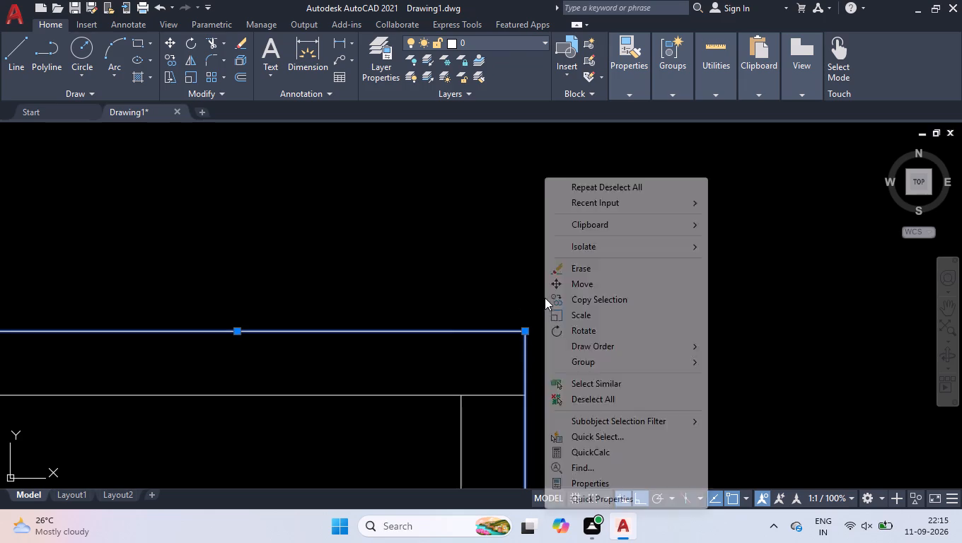
pyautogui.click(570, 402)
# Trim the cross wall's lower line between the two faces of the partition beneath it.
pyautogui.scroll(-1, 555, 299)
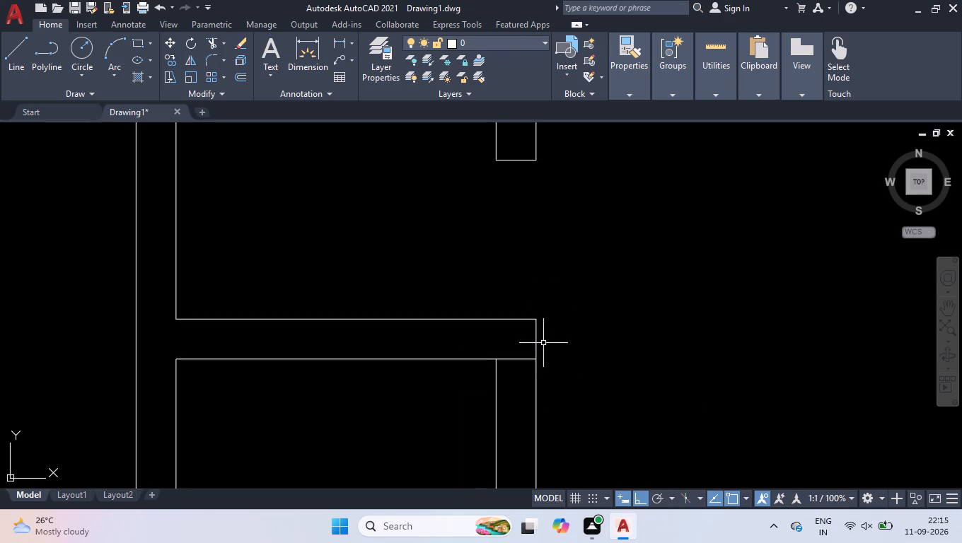
pyautogui.write('tr')
pyautogui.press('Return')
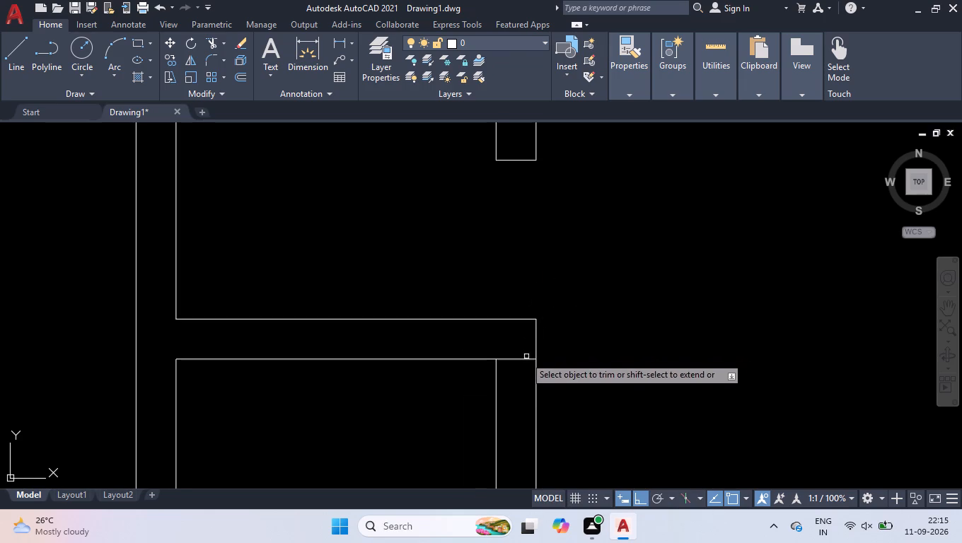
pyautogui.click(521, 355)
pyautogui.click(518, 384)
pyautogui.press('space')
# Trim the upper line of the wall below the lower middle-left room between the partition's two faces.
pyautogui.scroll(-4, 521, 377)
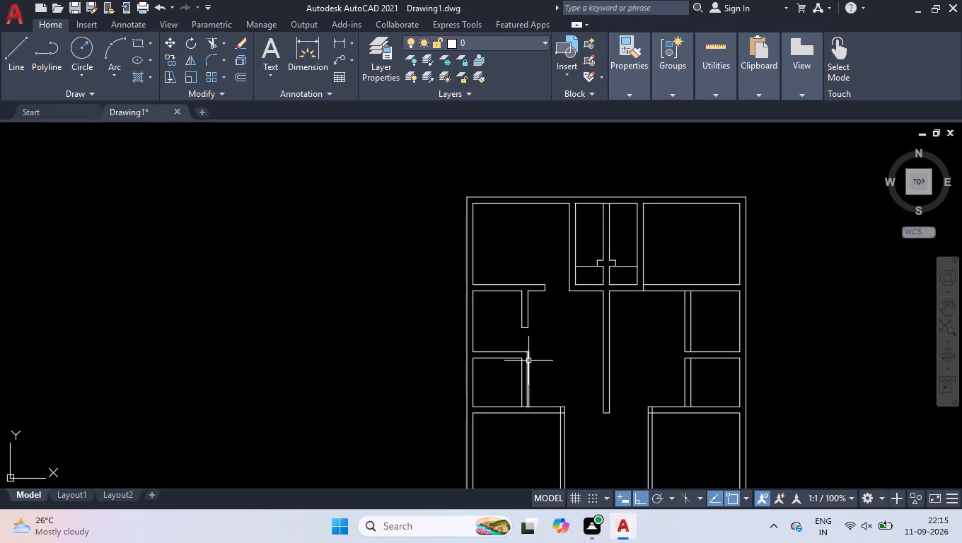
pyautogui.scroll(1, 528, 361)
pyautogui.scroll(3, 535, 446)
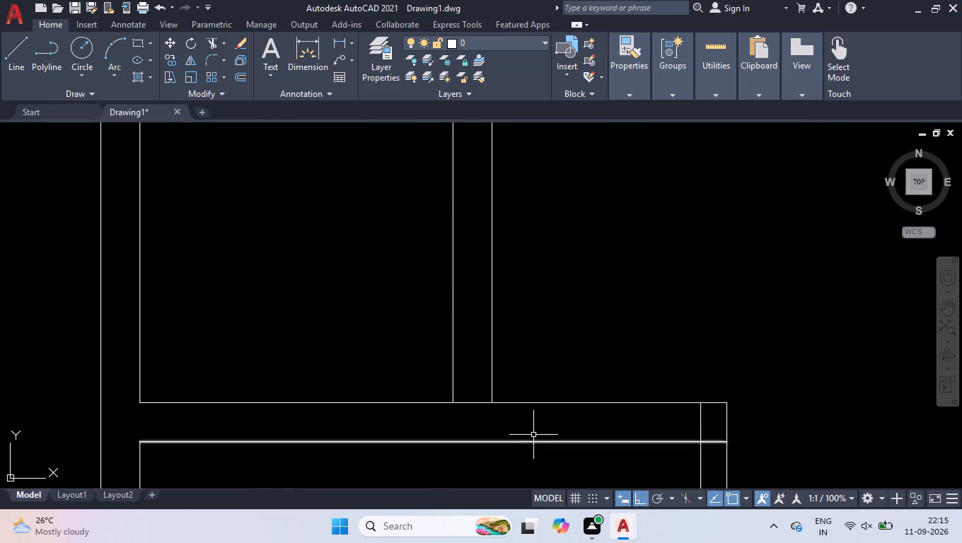
pyautogui.write('tr')
pyautogui.press('Return')
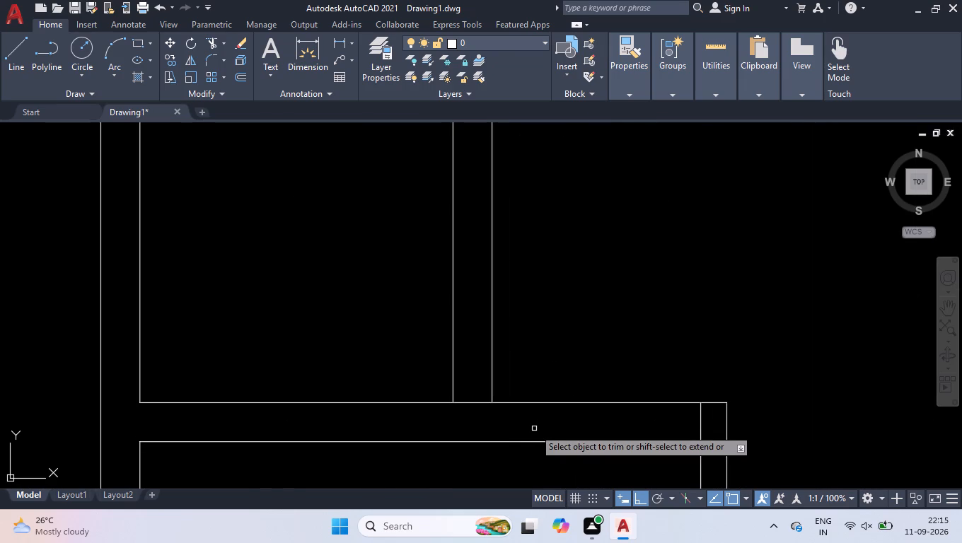
pyautogui.click(494, 419)
pyautogui.click(469, 392)
pyautogui.press('space')
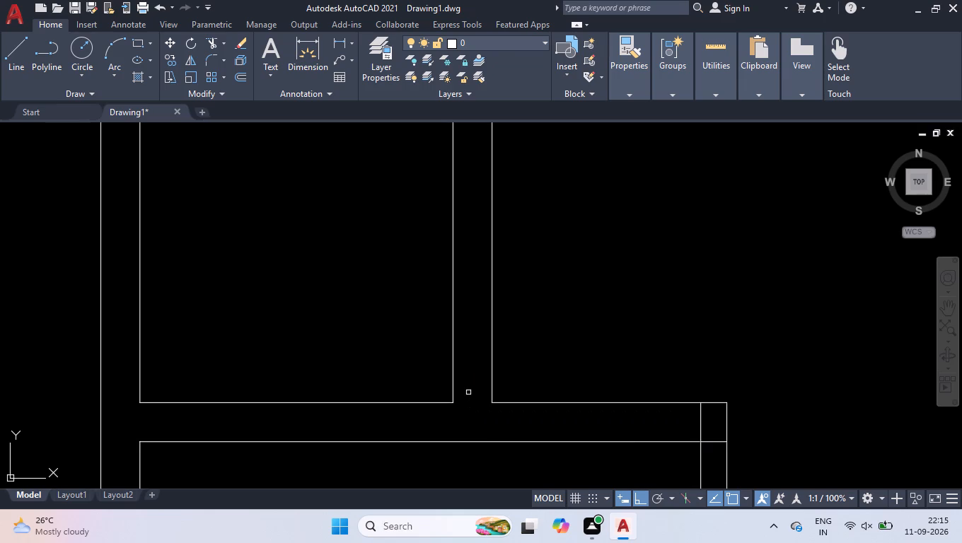
# Draw a line across the partition's lower end between its two faces, at the wall below the lower middle-left room.
pyautogui.press('l')
pyautogui.press('Return')
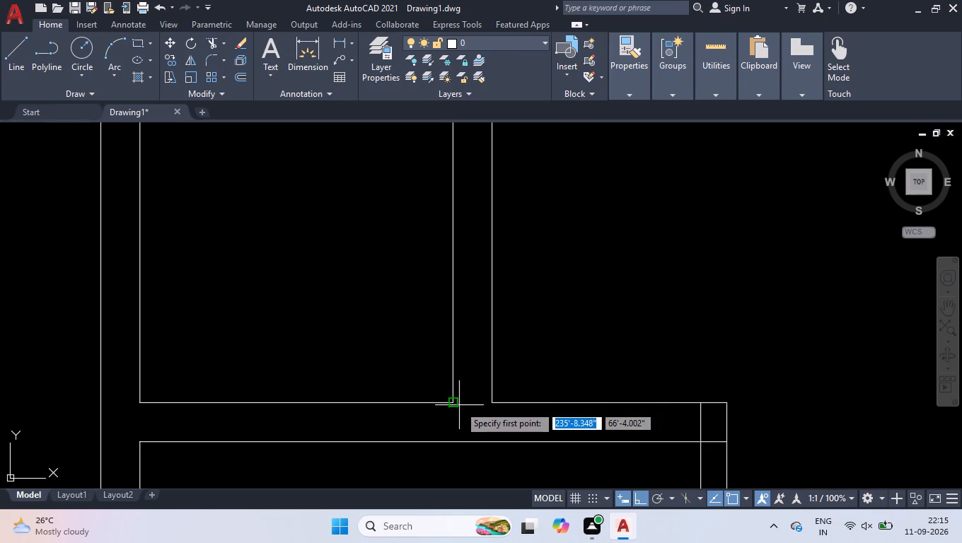
pyautogui.click(452, 405)
pyautogui.click(490, 404)
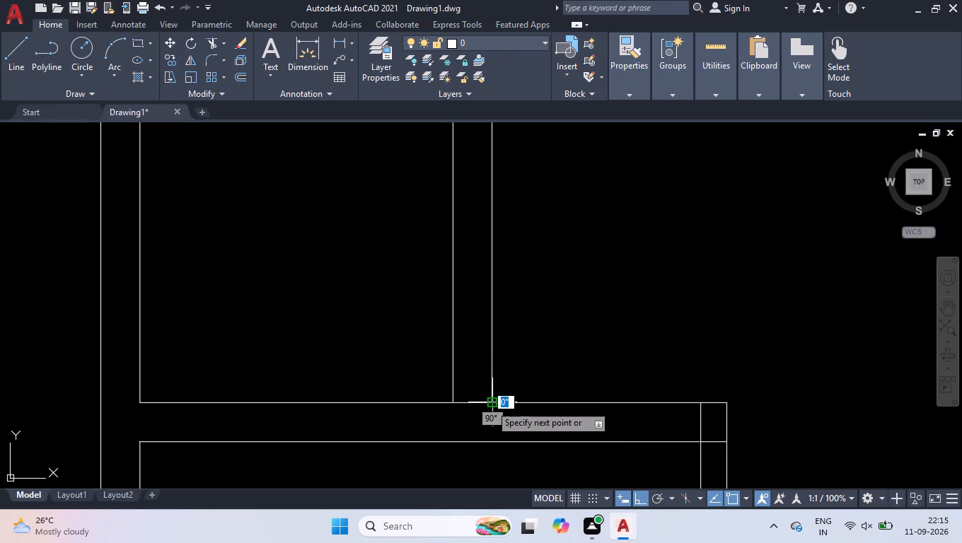
pyautogui.press('space')
# Move the new cross line straight up between the partition's faces by 6".
pyautogui.moveTo(420, 388); pyautogui.dragTo(458, 400)
pyautogui.click(517, 421)
pyautogui.scroll(1, 494, 395)
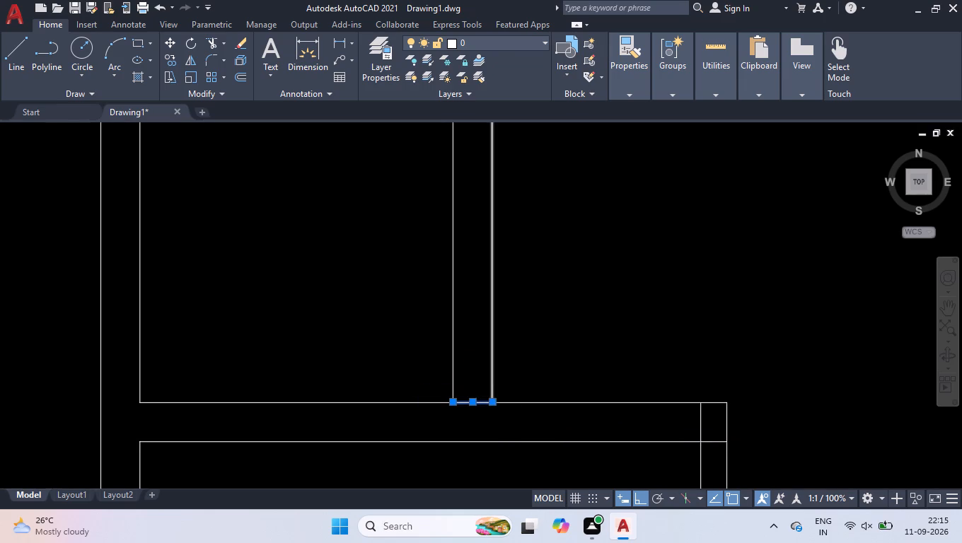
pyautogui.click(457, 411)
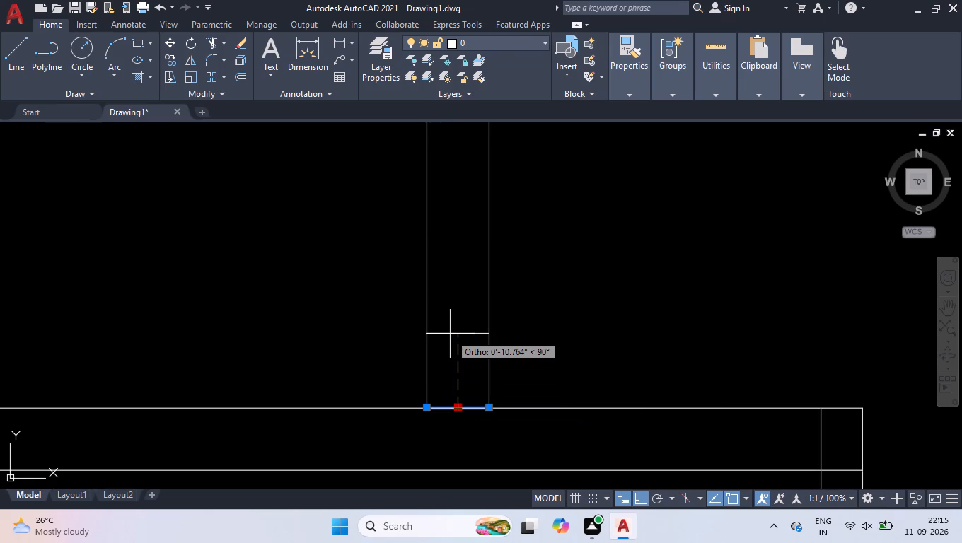
pyautogui.press('6')
pyautogui.press('Return')
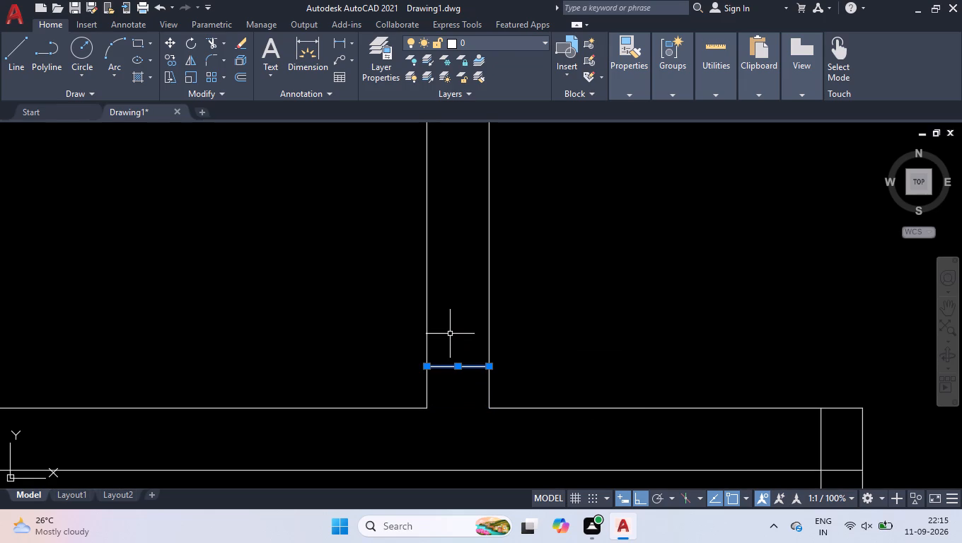
# Offset the cross line upward by 2'4" to mark the other side of the door opening.
pyautogui.write('off')
pyautogui.press('Return')
pyautogui.write("2'4")
pyautogui.press('Return')
pyautogui.click(449, 333)
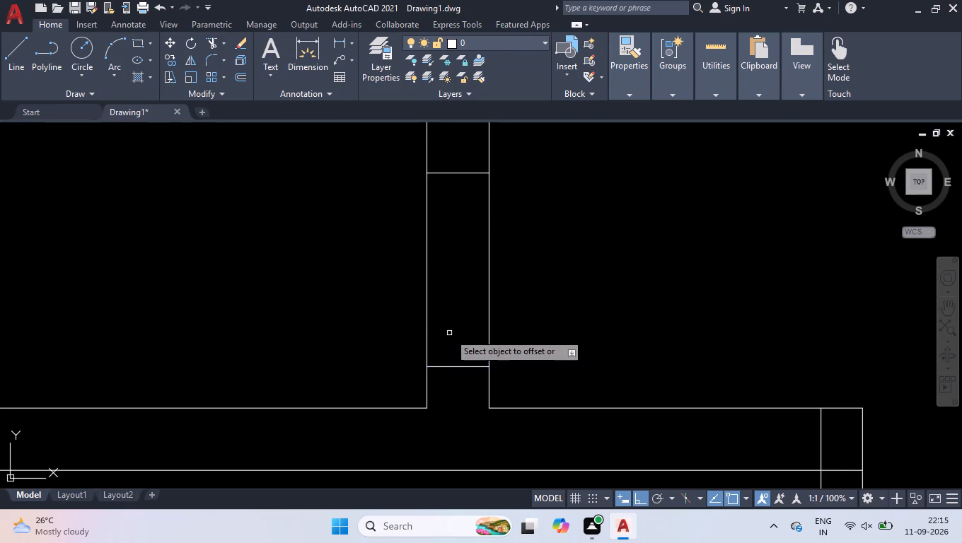
pyautogui.scroll(-4, 447, 339)
pyautogui.scroll(3, 451, 328)
pyautogui.press('space')
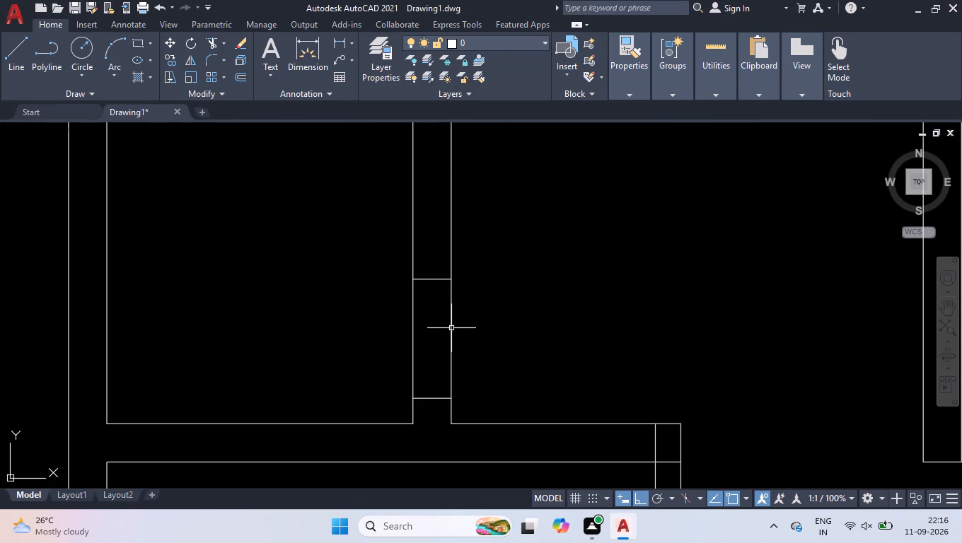
# Trim both partition faces between the two cross lines to open the lower middle-left room's doorway.
pyautogui.write('tr')
pyautogui.press('Return')
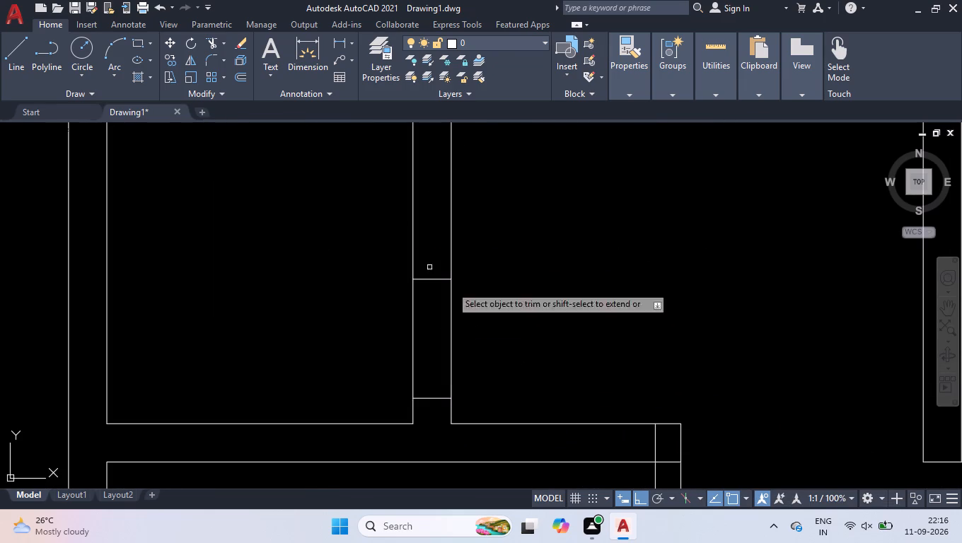
pyautogui.click(524, 327)
pyautogui.click(388, 327)
pyautogui.press('space')
pyautogui.scroll(-2, 400, 326)
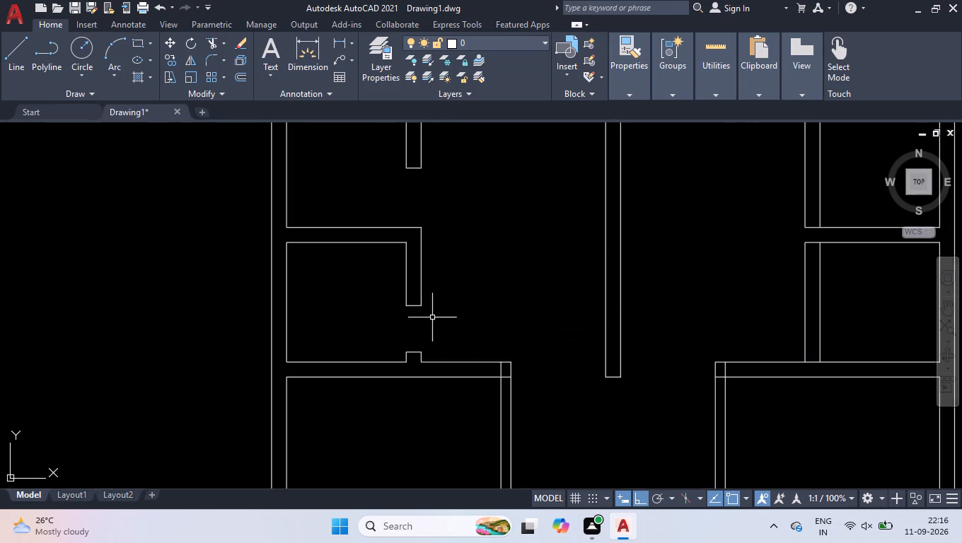
# Measure the lower-left room's top wall from the door partition's outer face to the room's 6" side wall with a temporary linear dimension and delete it.
pyautogui.scroll(-2, 499, 310)
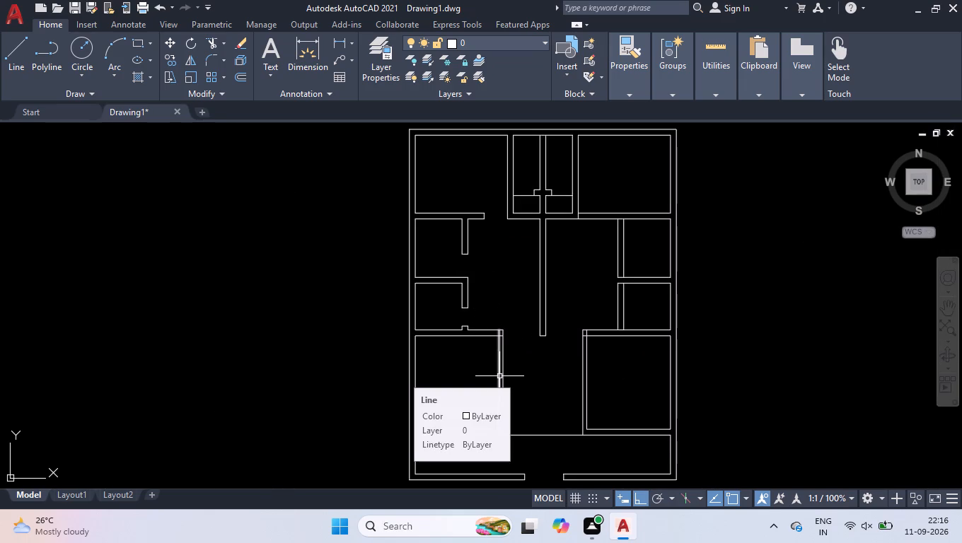
pyautogui.scroll(3, 482, 336)
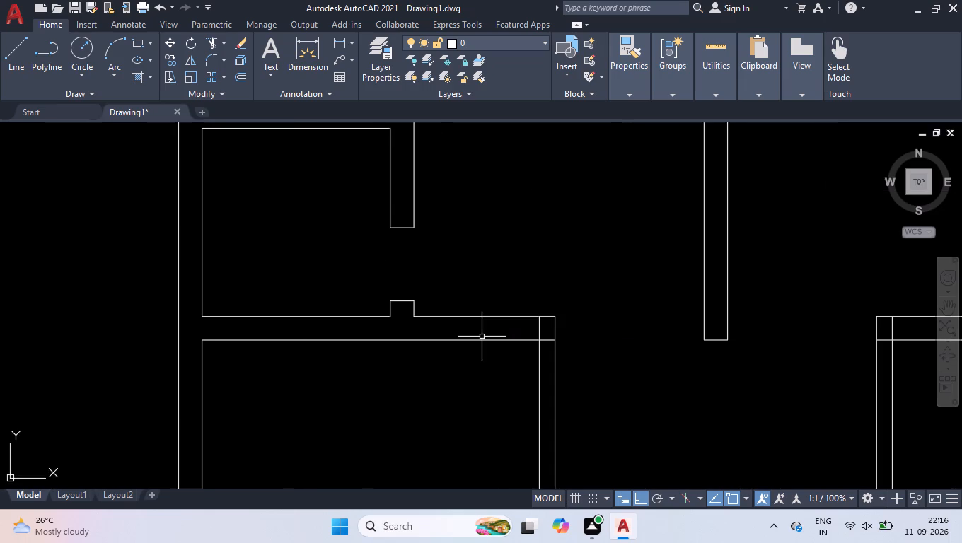
pyautogui.scroll(1, 482, 337)
pyautogui.write('dli')
pyautogui.press('Return')
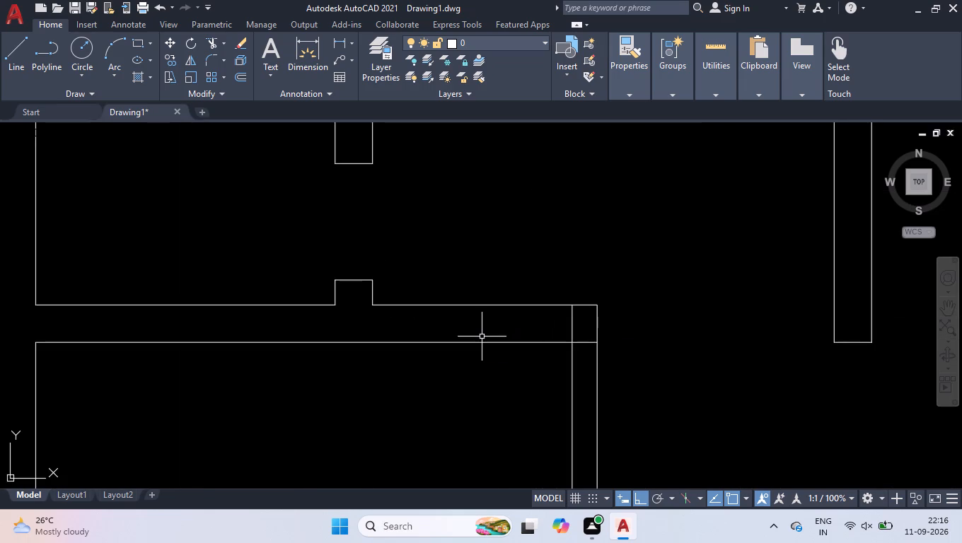
pyautogui.click(374, 305)
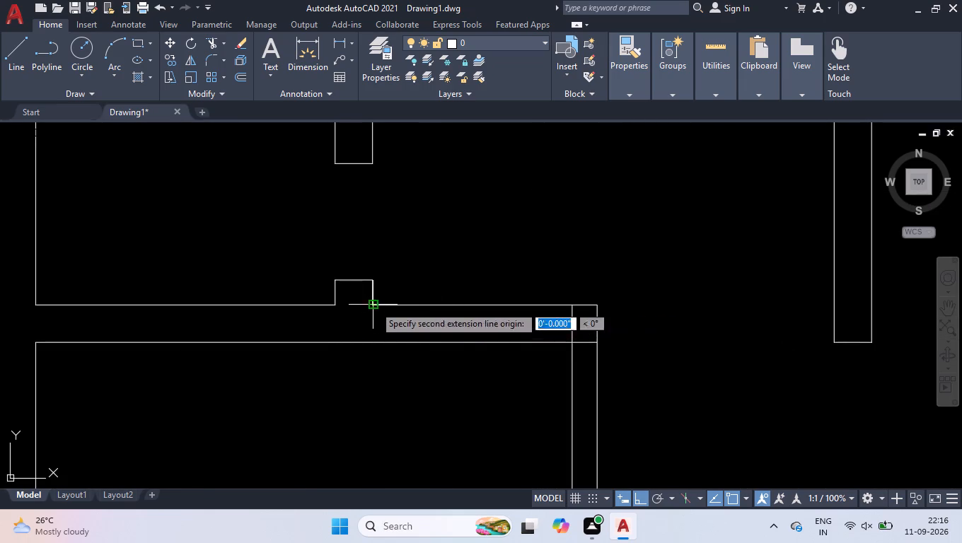
pyautogui.click(572, 306)
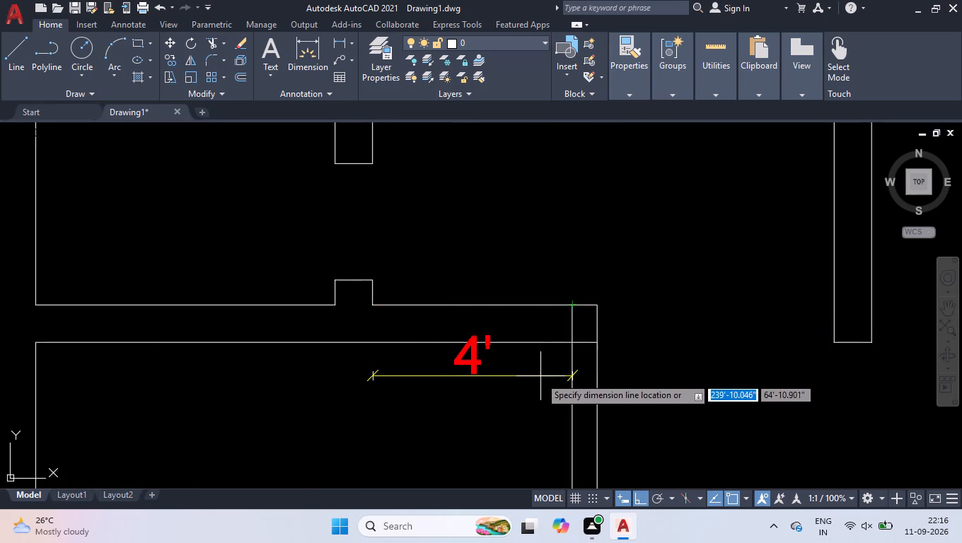
pyautogui.click(538, 378)
pyautogui.click(533, 370)
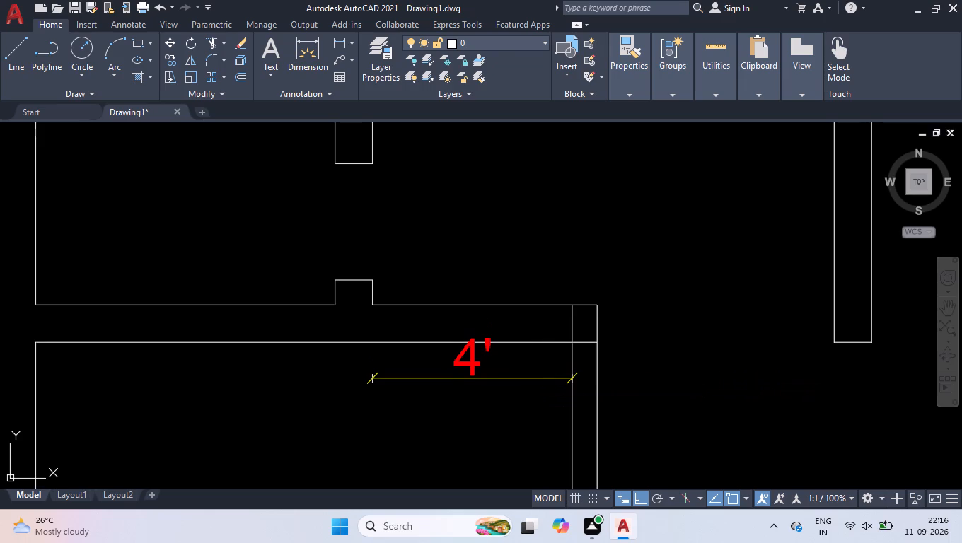
pyautogui.click(478, 391)
pyautogui.press('Delete')
# Draw a line across the lower-left room's top wall, in line with the outer face of the short partition stub.
pyautogui.press('l')
pyautogui.press('Return')
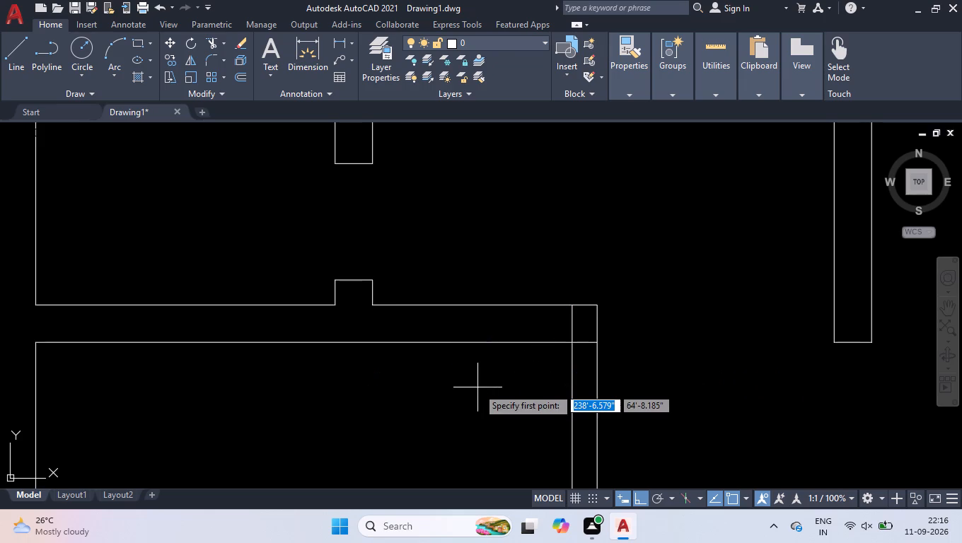
pyautogui.click(372, 308)
pyautogui.click(370, 344)
pyautogui.press('space')
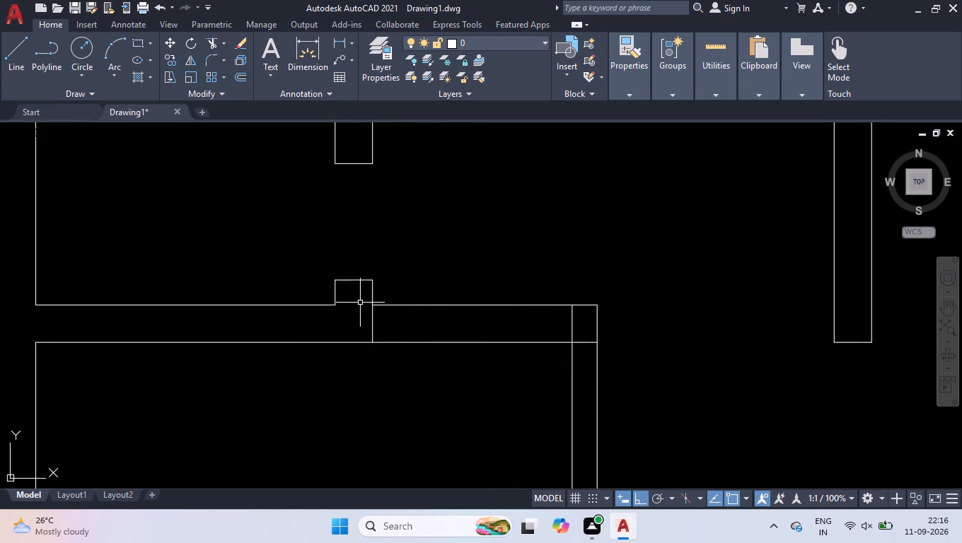
# Move the new cross line 1' along the wall toward the lower-left room's 6" side wall.
pyautogui.click(363, 298)
pyautogui.click(395, 366)
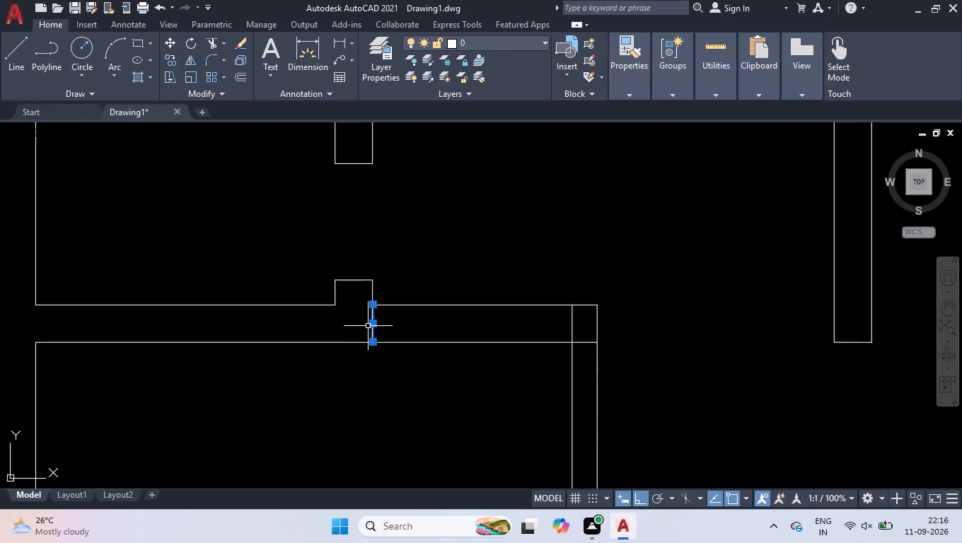
pyautogui.click(372, 325)
pyautogui.write("1'")
pyautogui.press('Return')
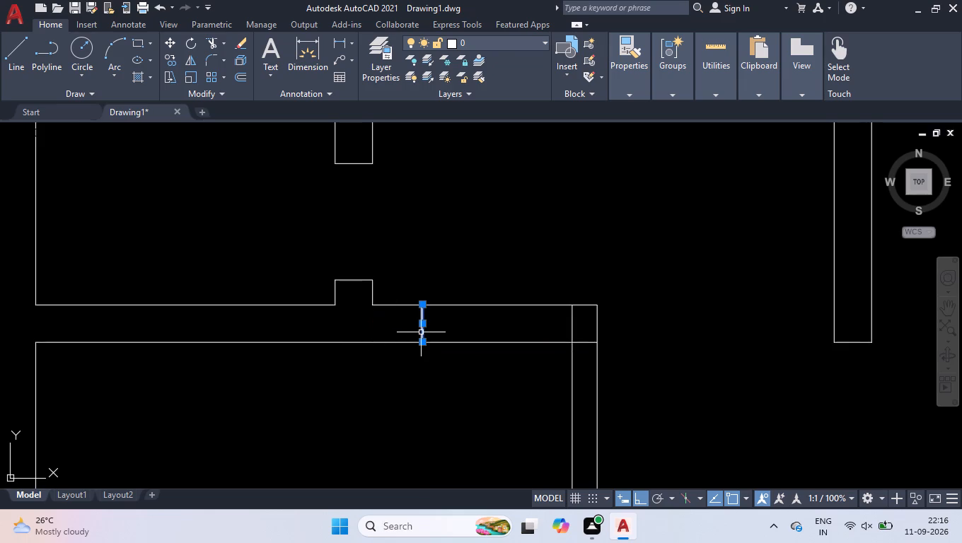
pyautogui.press('space')
pyautogui.press('space')
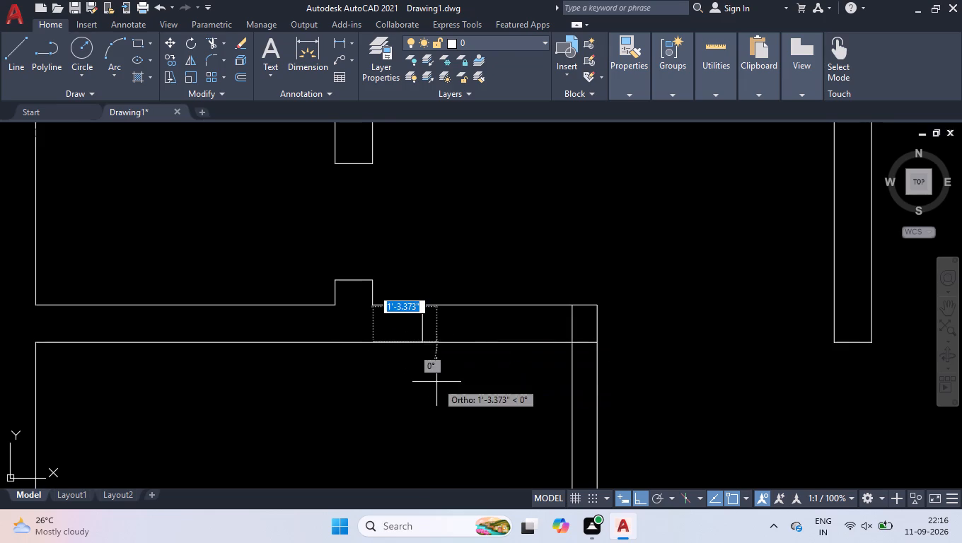
pyautogui.press('space')
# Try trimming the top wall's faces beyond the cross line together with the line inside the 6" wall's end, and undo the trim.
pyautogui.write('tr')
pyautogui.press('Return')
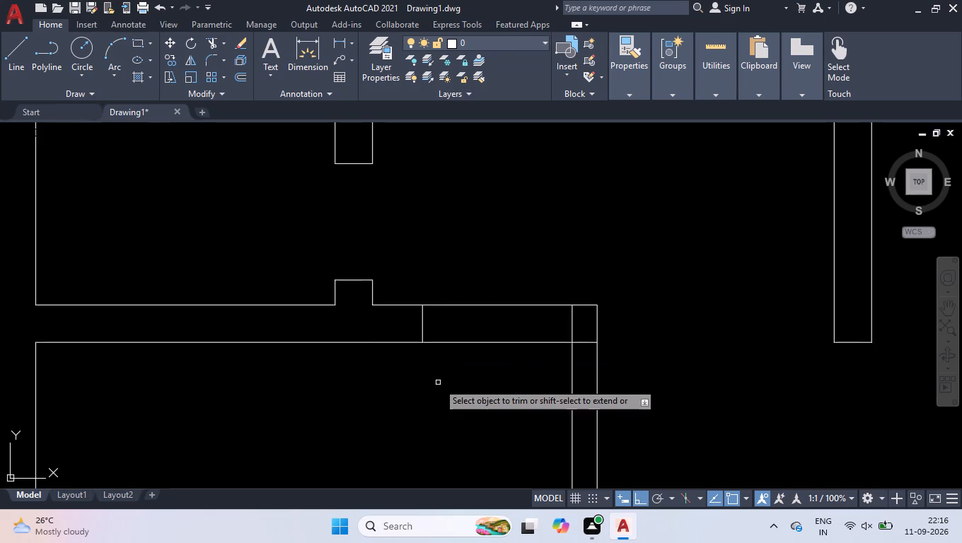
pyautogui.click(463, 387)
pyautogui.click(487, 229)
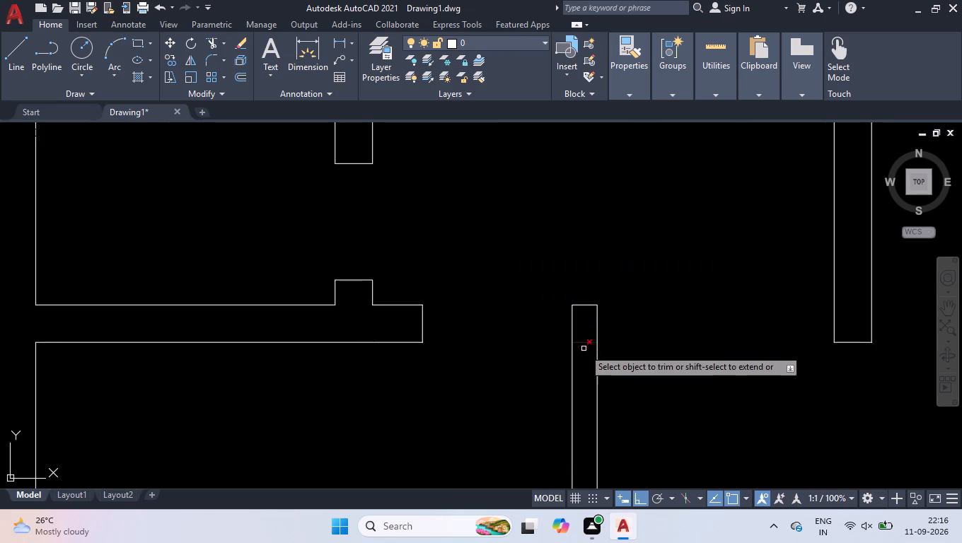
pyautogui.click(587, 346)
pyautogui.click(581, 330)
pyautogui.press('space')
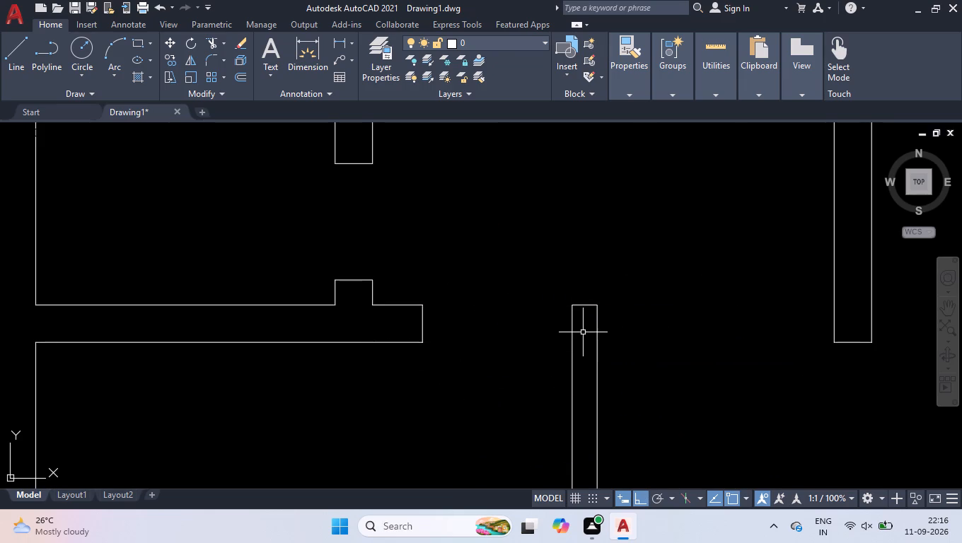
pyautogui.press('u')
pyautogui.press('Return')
# Trim both faces of the lower-left room's top wall between the cross line and the 6" side wall to open the doorway.
pyautogui.write('tr')
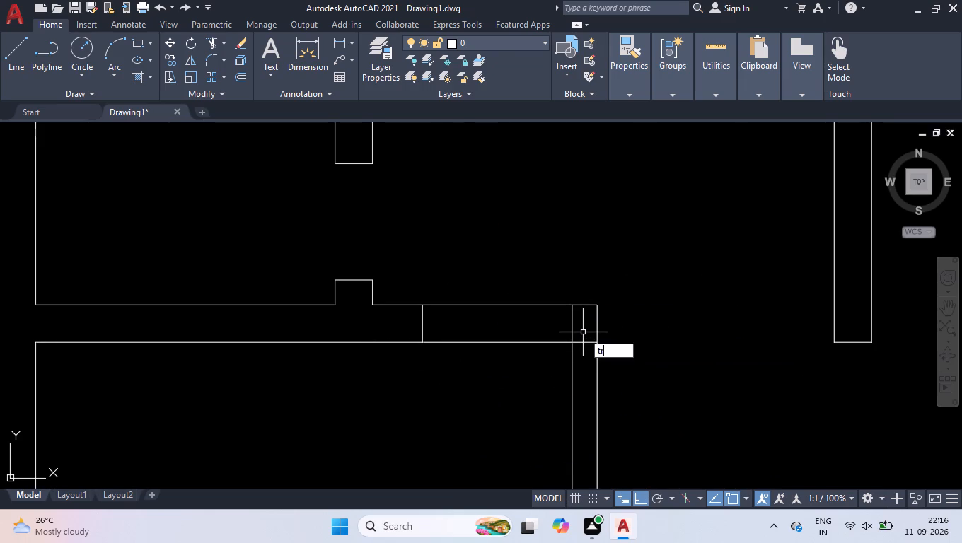
pyautogui.press('Return')
pyautogui.click(526, 385)
pyautogui.click(492, 257)
pyautogui.press('space')
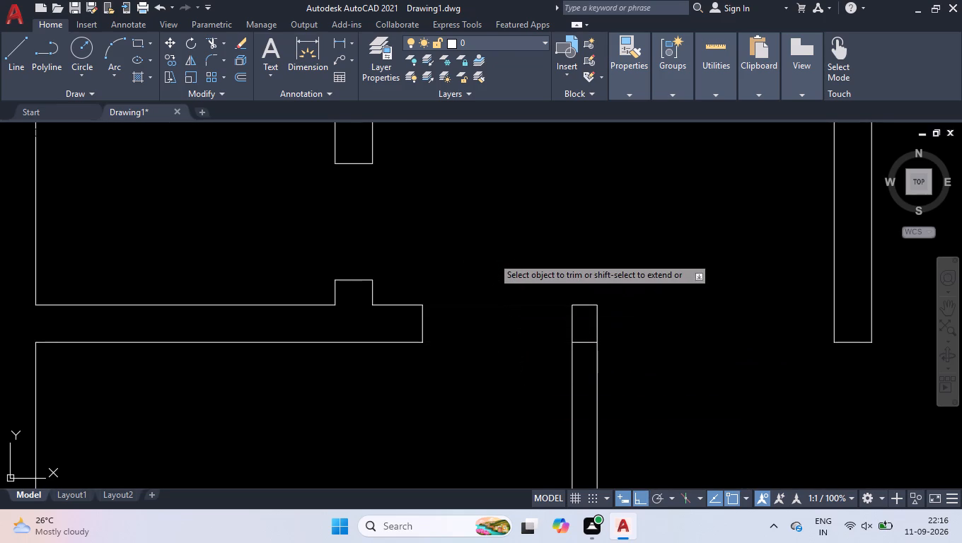
# Measure the horizontal gap between the central wall's lower end and the lower-left room's 6" side wall with a linear dimension.
pyautogui.scroll(-2, 492, 257)
pyautogui.scroll(1, 567, 260)
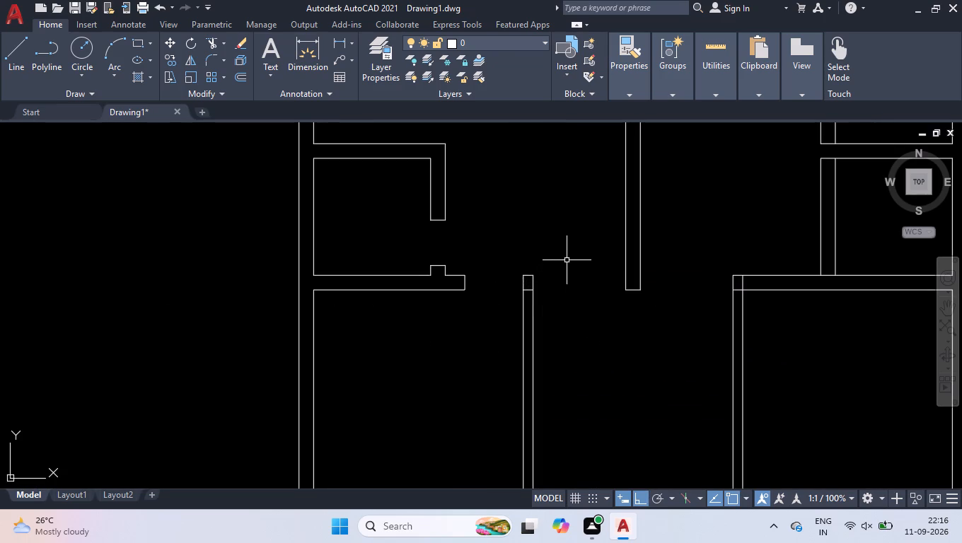
pyautogui.scroll(1, 567, 260)
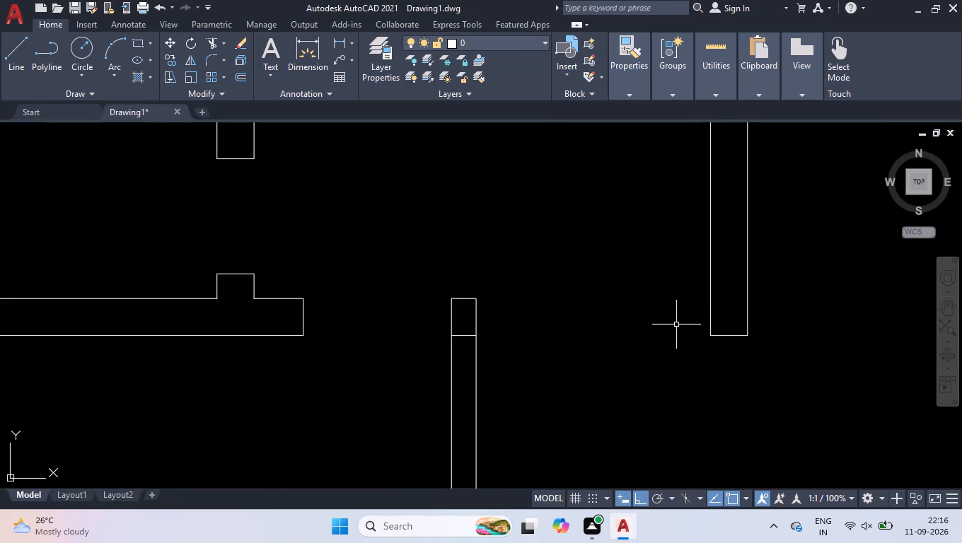
pyautogui.write('dli')
pyautogui.press('Return')
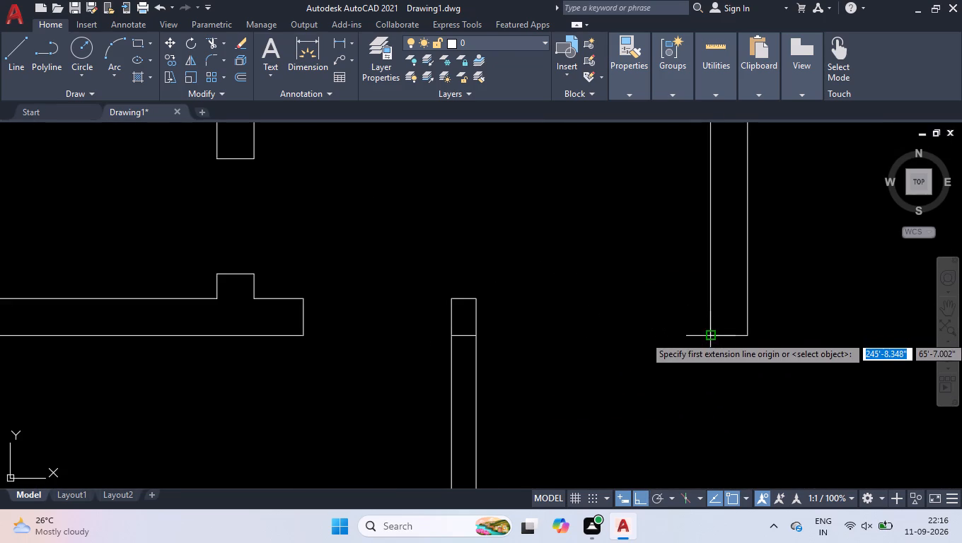
pyautogui.click(714, 337)
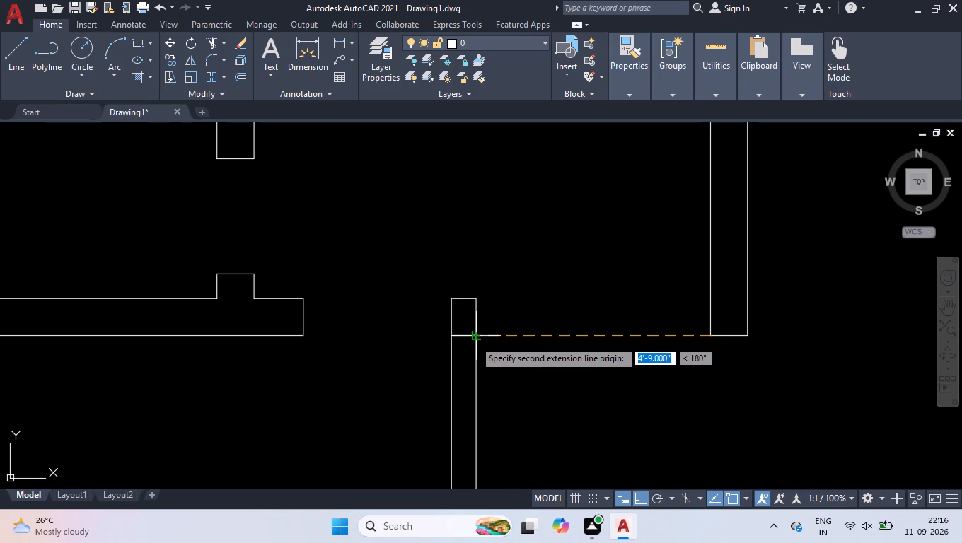
pyautogui.click(474, 340)
pyautogui.click(625, 410)
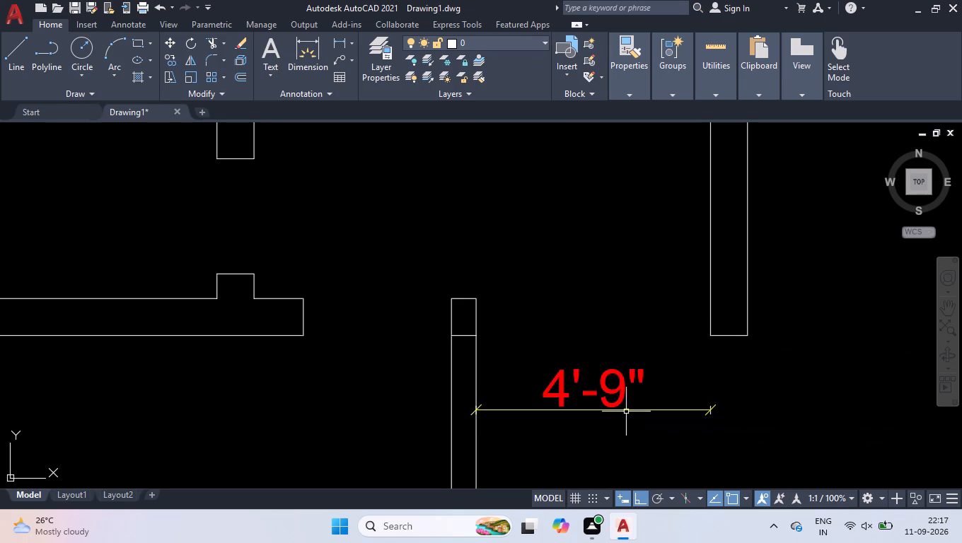
# Draw a wall stub 1'5" long and 9" thick from the top of the lower-left room's 6" side wall toward the central wall.
pyautogui.press('l')
pyautogui.press('Return')
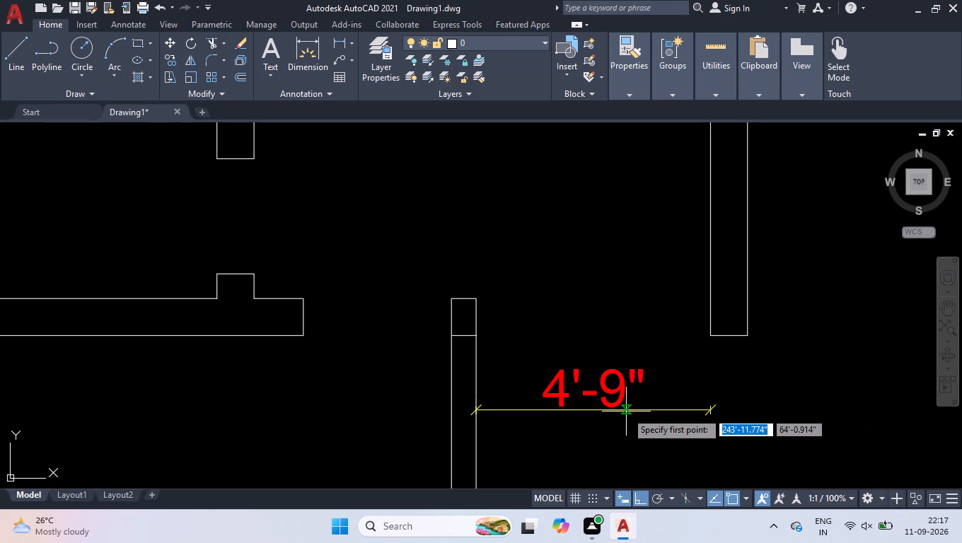
pyautogui.click(477, 300)
pyautogui.write("1'")
pyautogui.press('5')
pyautogui.press('Return')
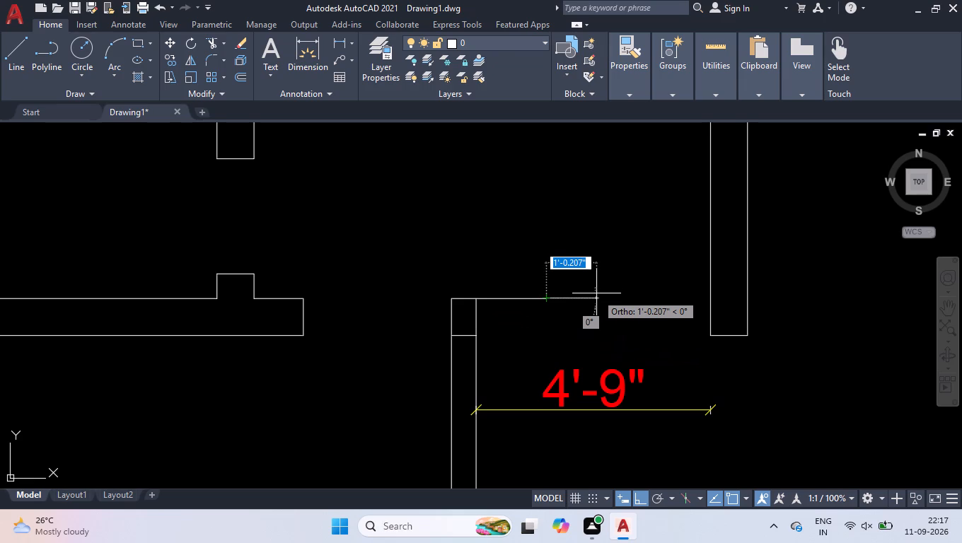
pyautogui.press('9')
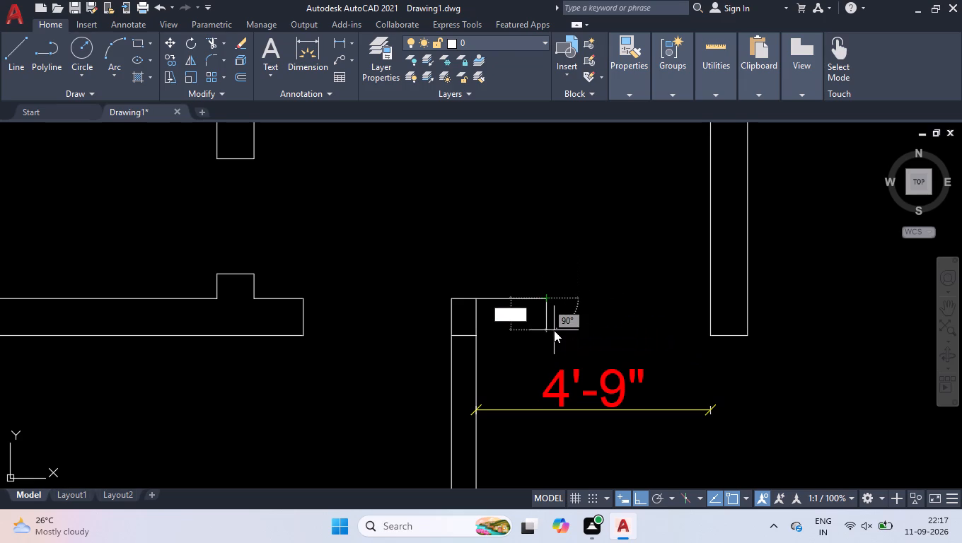
pyautogui.press('Return')
pyautogui.click(475, 339)
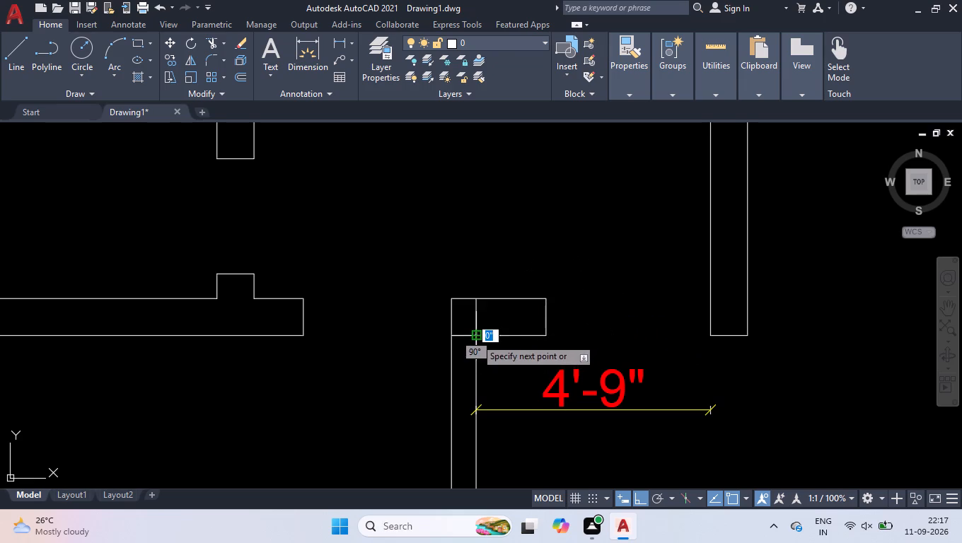
pyautogui.press('space')
# Delete the temporary dimension between the 6" side wall and the central wall.
pyautogui.click(586, 345)
pyautogui.click(566, 388)
pyautogui.press('Delete')
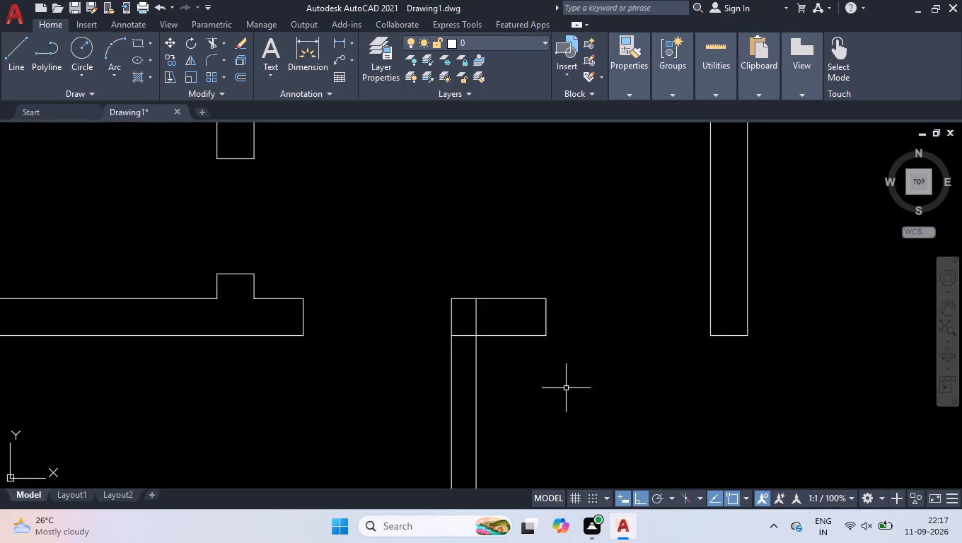
# Trim the inner lines where the new stub meets the lower-left room's 6" side wall to clean the corner.
pyautogui.write('tr')
pyautogui.press('Return')
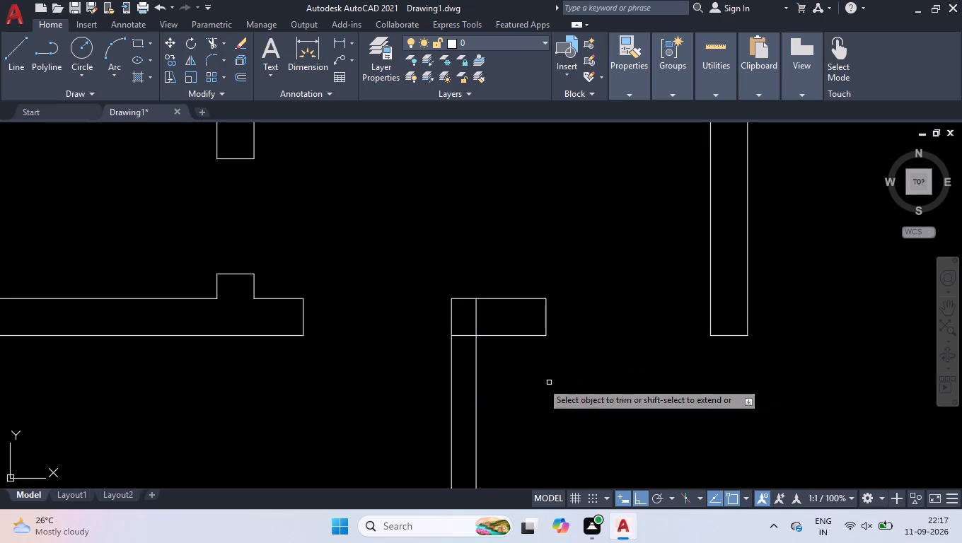
pyautogui.click(461, 346)
pyautogui.click(492, 311)
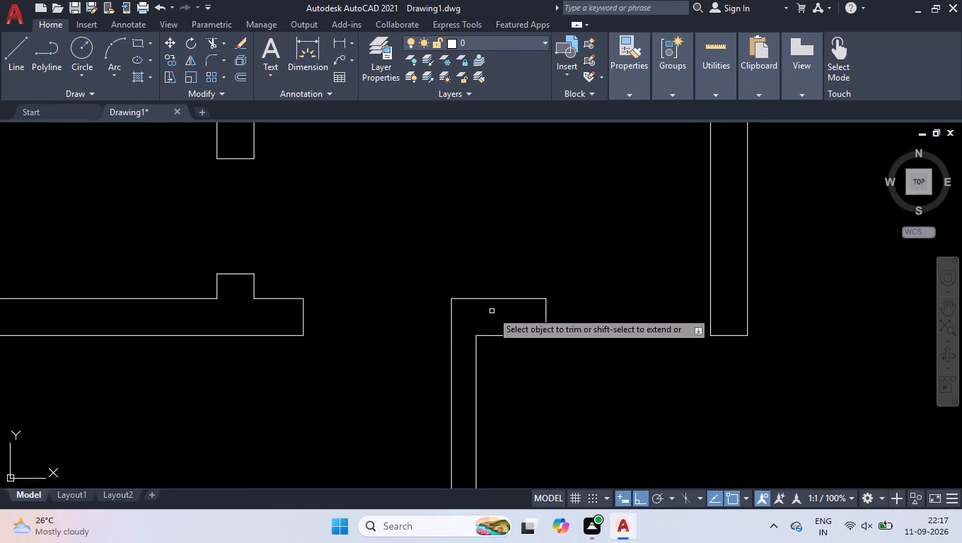
pyautogui.press('space')
# Draw a matching stub 1'5" long and 9" thick from the lower-right room's top wall corner toward the central wall.
pyautogui.scroll(-2, 483, 313)
pyautogui.scroll(3, 688, 320)
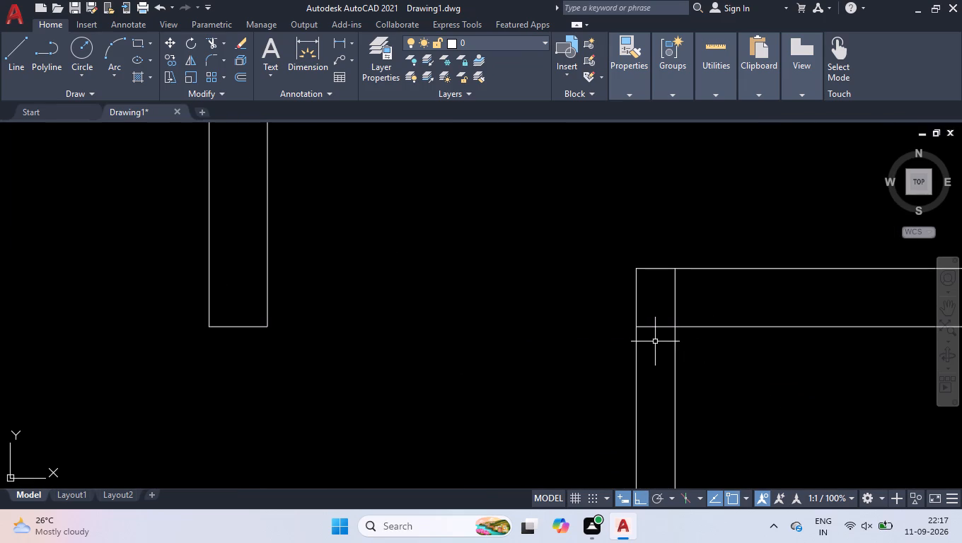
pyautogui.press('l')
pyautogui.press('Return')
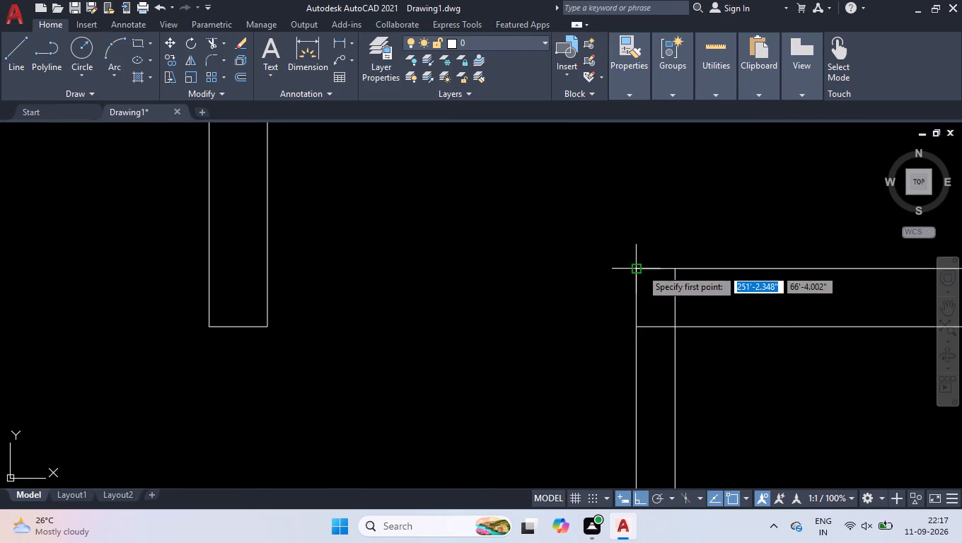
pyautogui.click(641, 268)
pyautogui.write("1'")
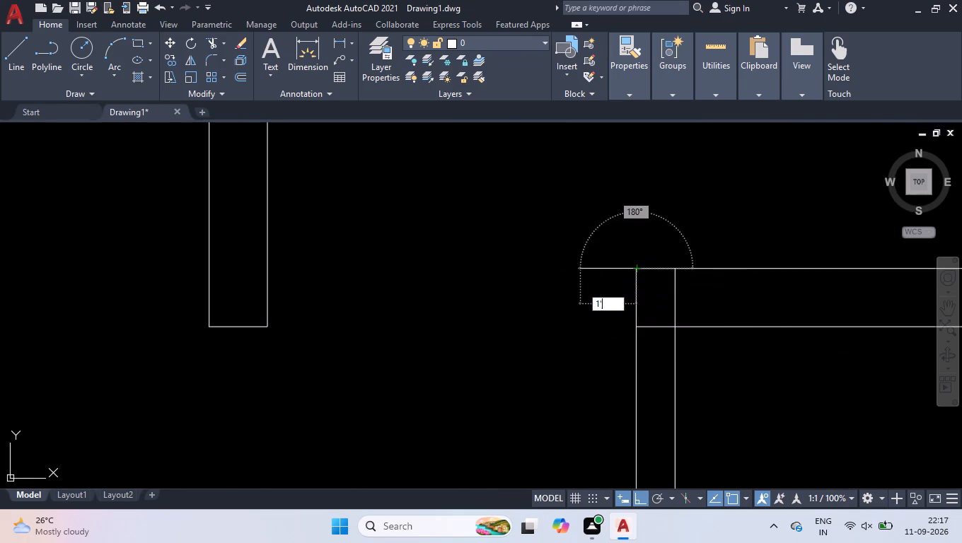
pyautogui.press('5')
pyautogui.press('Return')
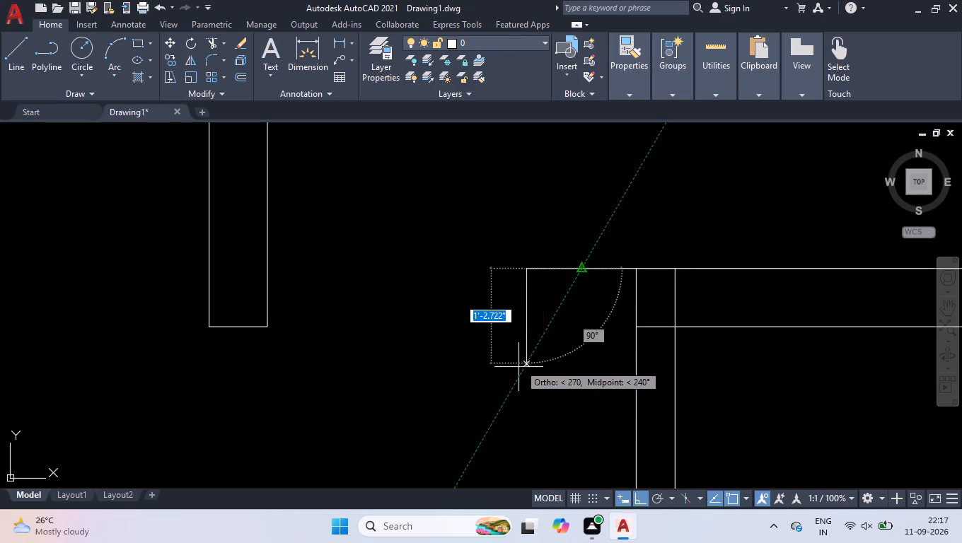
pyautogui.press('9')
pyautogui.press('Return')
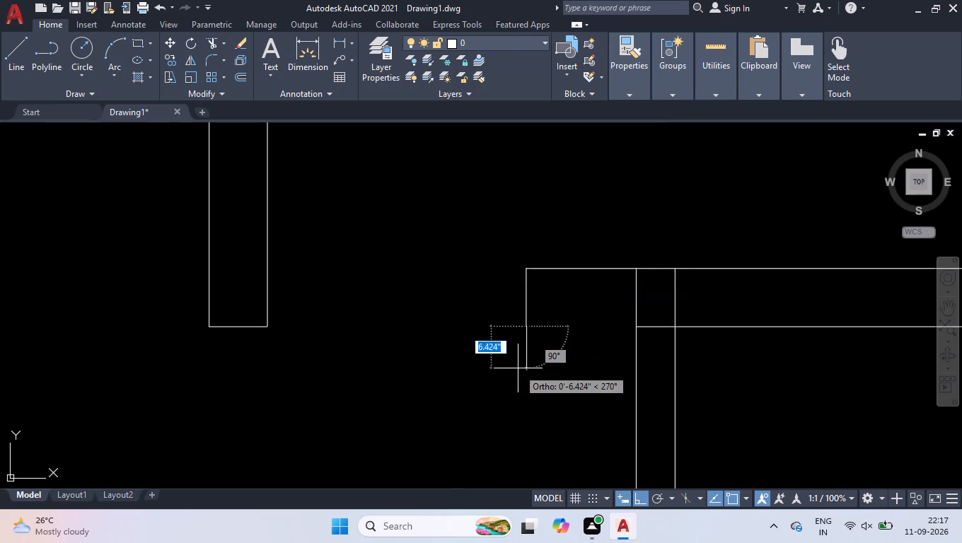
pyautogui.click(634, 330)
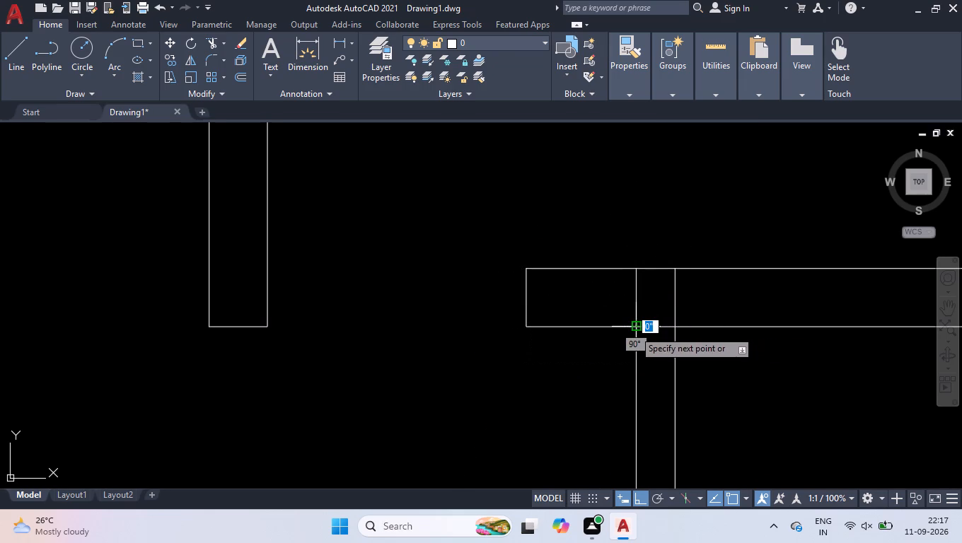
pyautogui.press('space')
# Trim the inner lines where the new stub meets the lower-right room's 6" side wall to clean the junction.
pyautogui.write('tr')
pyautogui.press('Return')
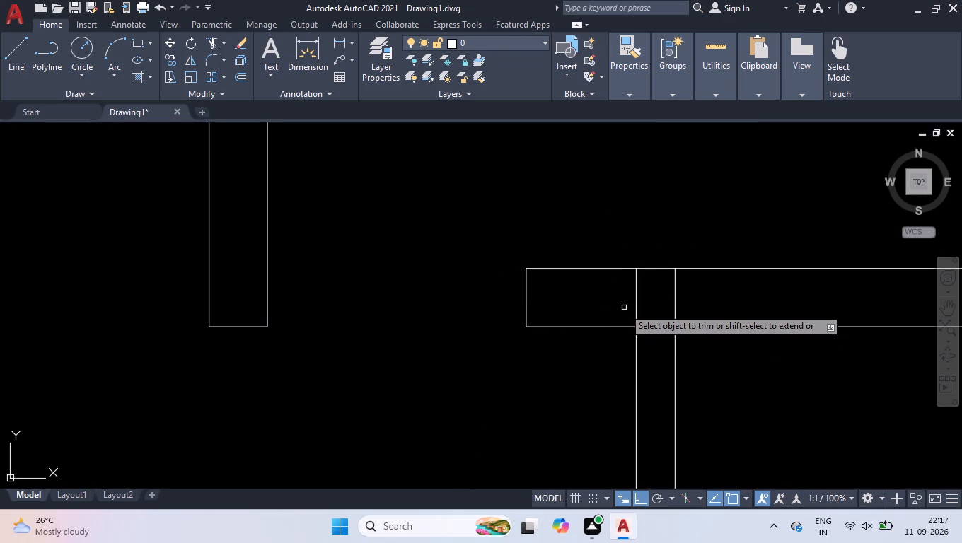
pyautogui.click(627, 296)
pyautogui.click(665, 346)
pyautogui.moveTo(656, 303); pyautogui.dragTo(664, 303)
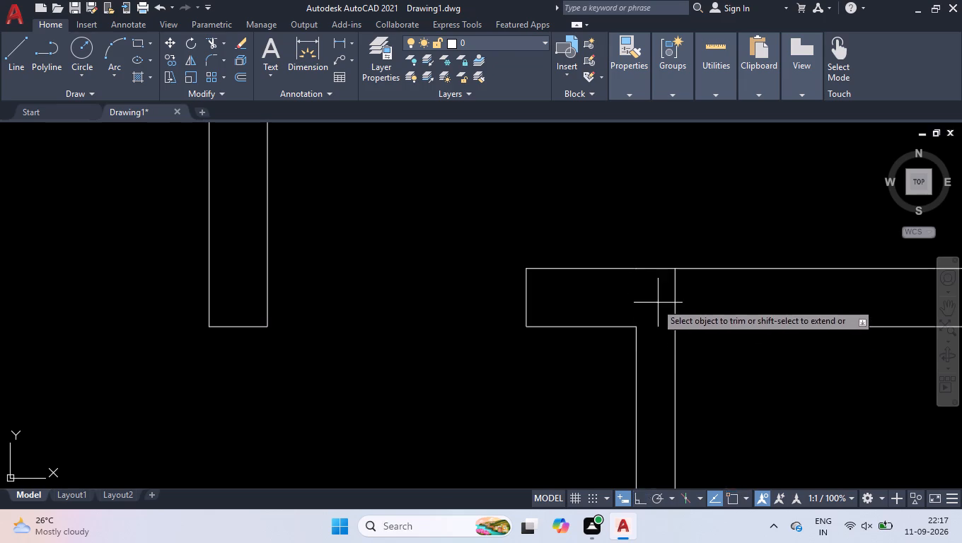
pyautogui.click(705, 302)
pyautogui.scroll(-2, 705, 302)
pyautogui.scroll(-2, 604, 347)
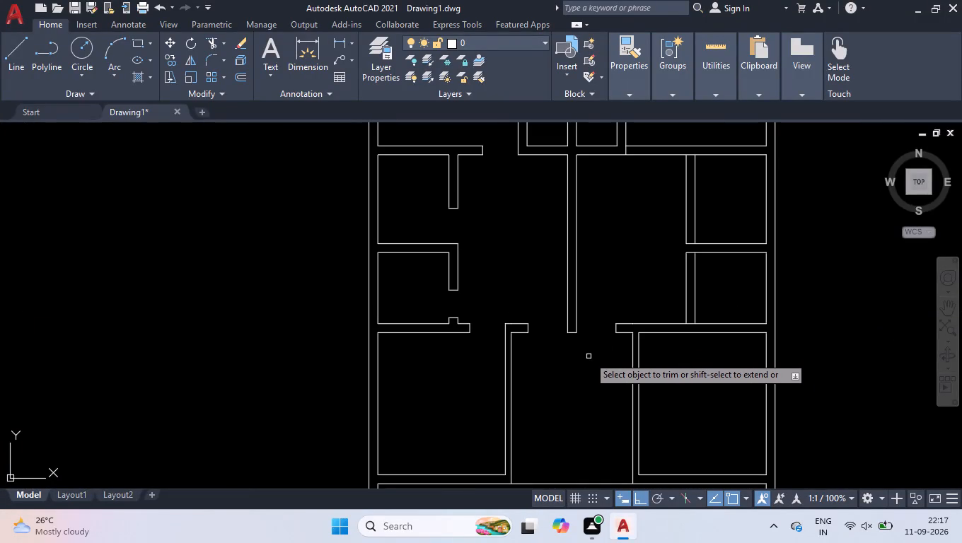
pyautogui.press('space')
# Stretch the room-side line of the lower-right room's 6" side wall up to the upper line of the 9" wall.
pyautogui.scroll(4, 635, 358)
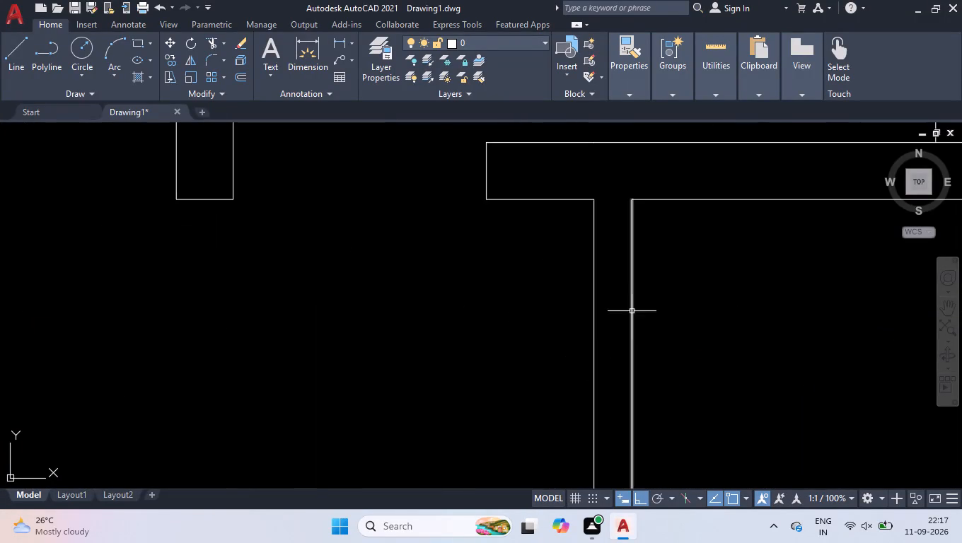
pyautogui.click(638, 268)
pyautogui.click(631, 278)
pyautogui.scroll(2, 623, 127)
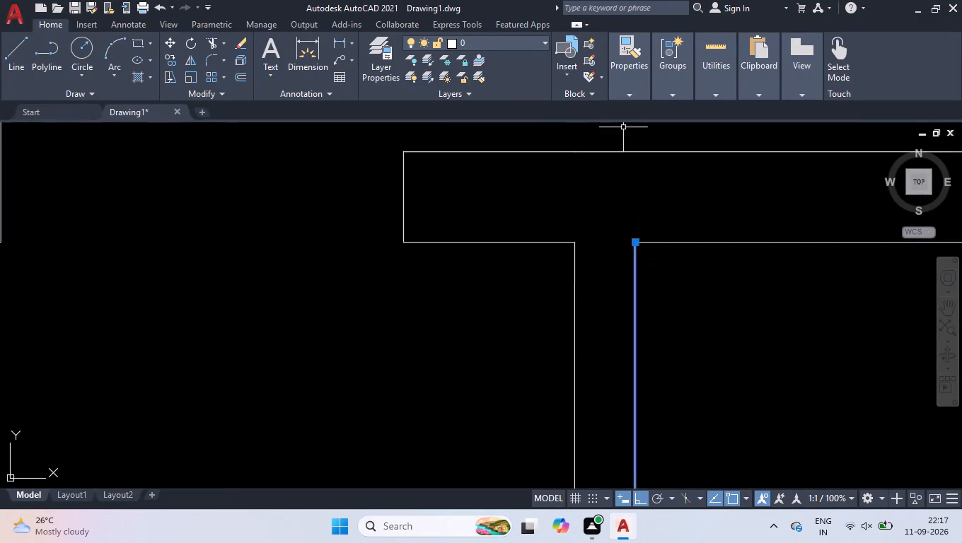
pyautogui.click(638, 311)
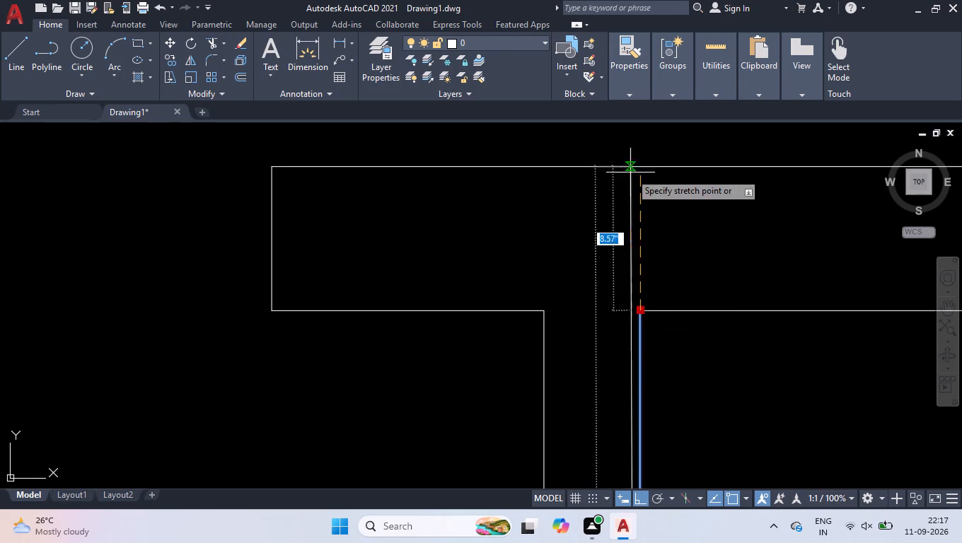
pyautogui.click(640, 165)
pyautogui.press('space')
pyautogui.press('space')
pyautogui.press('space')
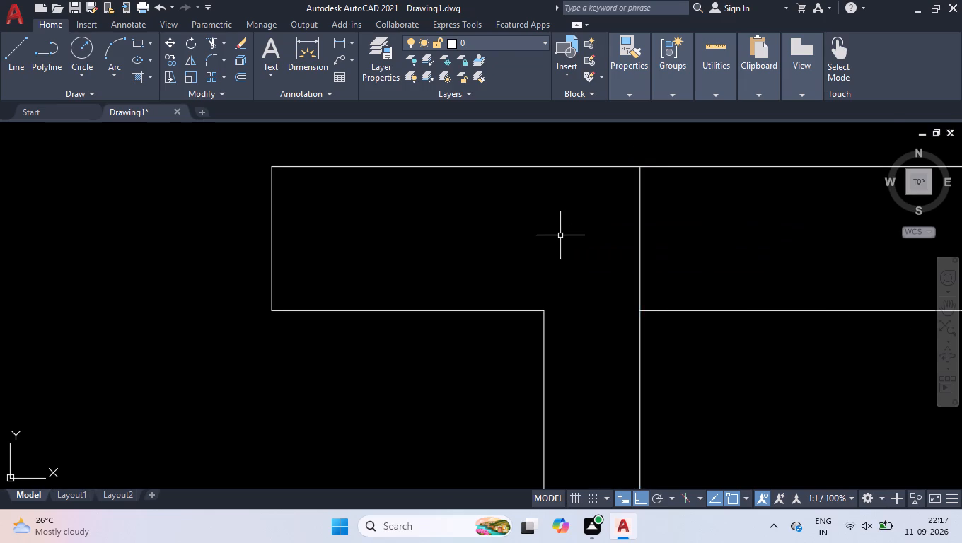
# Dimension the distance between the lower-right room's 6" side wall and the right-hand small rooms' side wall above.
pyautogui.scroll(-5, 562, 233)
pyautogui.scroll(2, 608, 211)
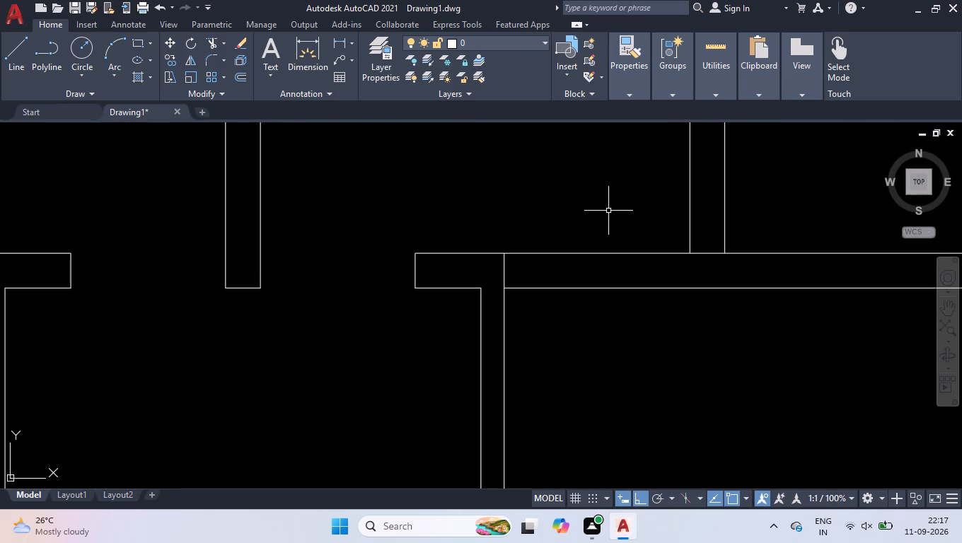
pyautogui.write('dli')
pyautogui.press('Return')
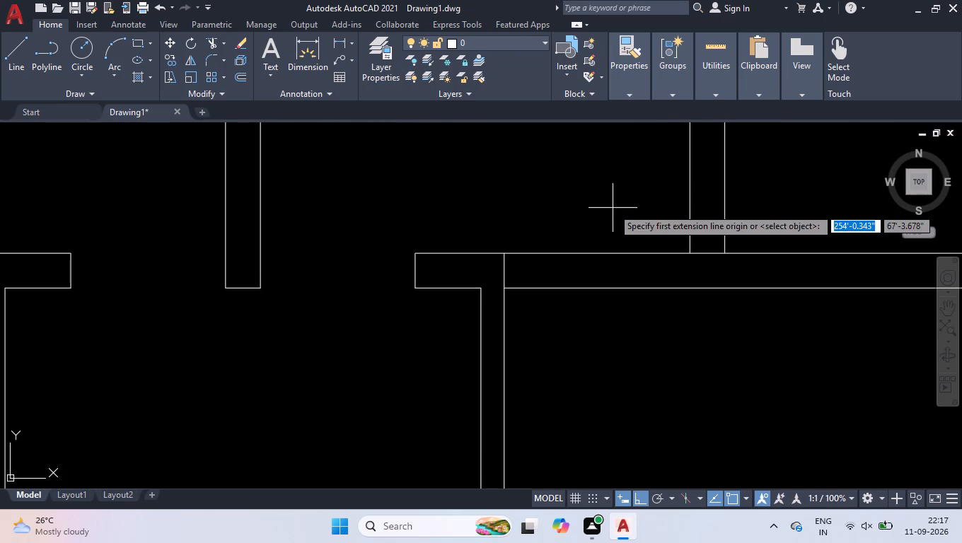
pyautogui.click(691, 251)
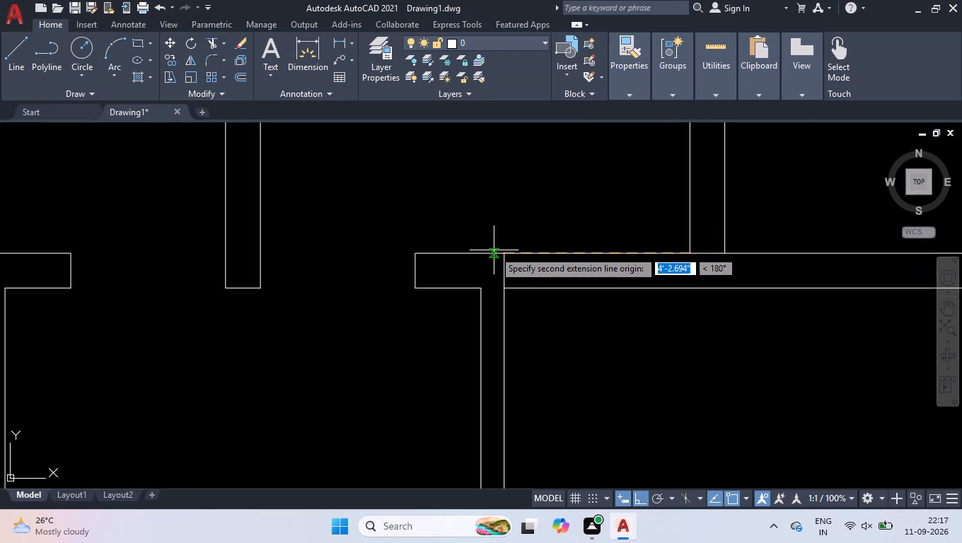
pyautogui.click(502, 253)
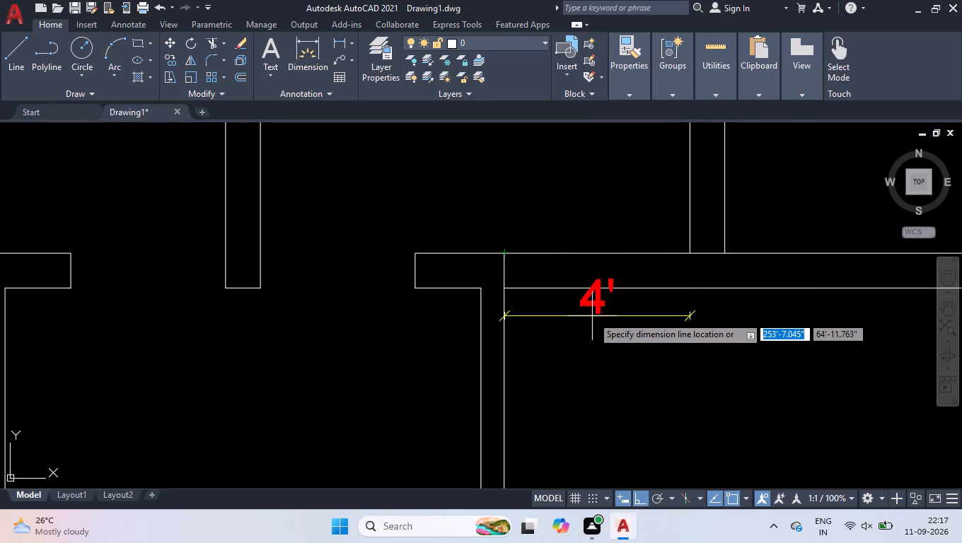
pyautogui.click(592, 317)
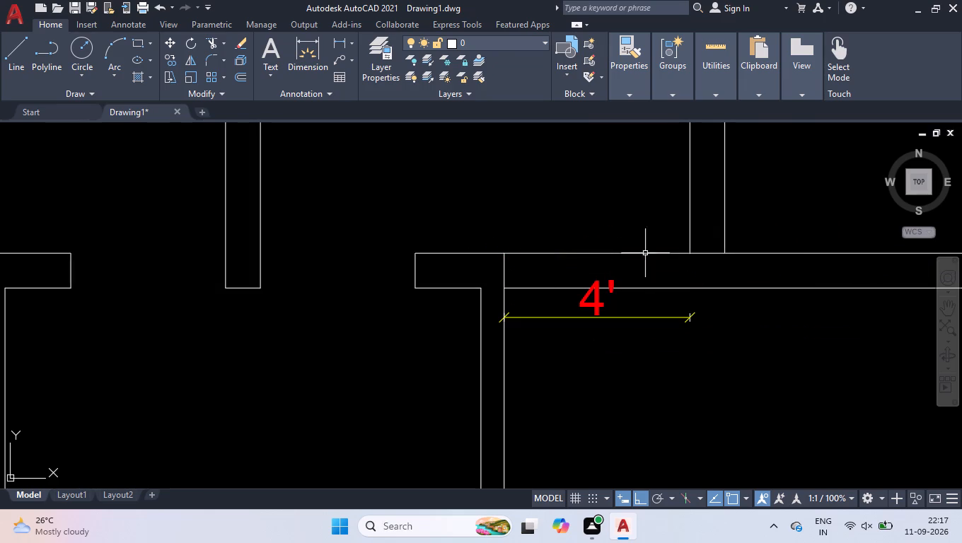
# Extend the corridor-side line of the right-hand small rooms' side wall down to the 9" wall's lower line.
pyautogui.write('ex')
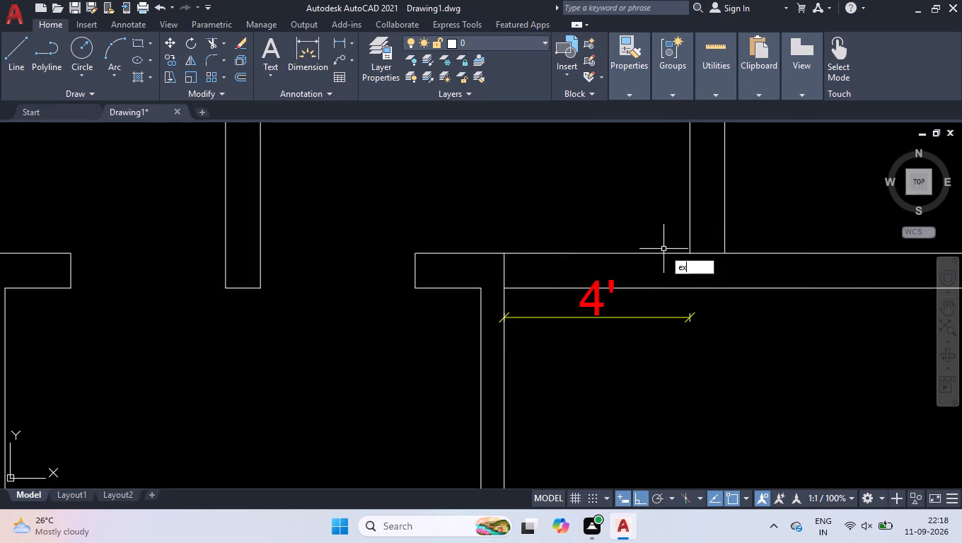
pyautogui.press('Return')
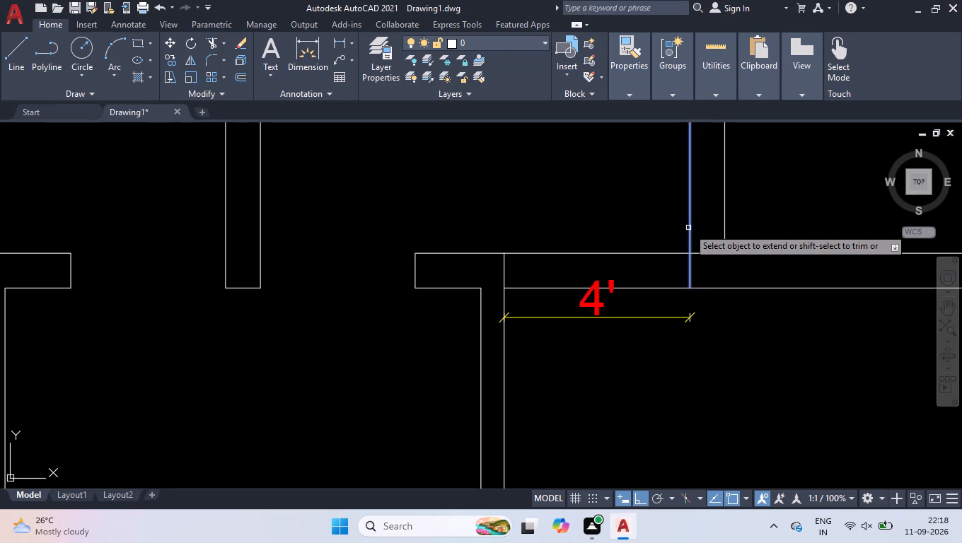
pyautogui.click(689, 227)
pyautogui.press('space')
# Draw a line across the 9" wall at the right-hand small rooms' side wall and move it 1' toward the central wall.
pyautogui.write('l')
pyautogui.press('Return')
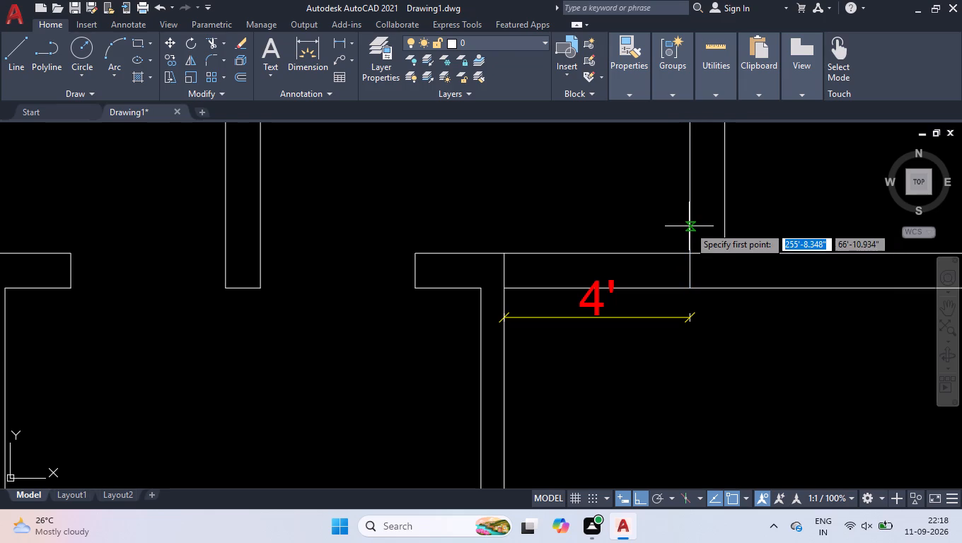
pyautogui.click(695, 253)
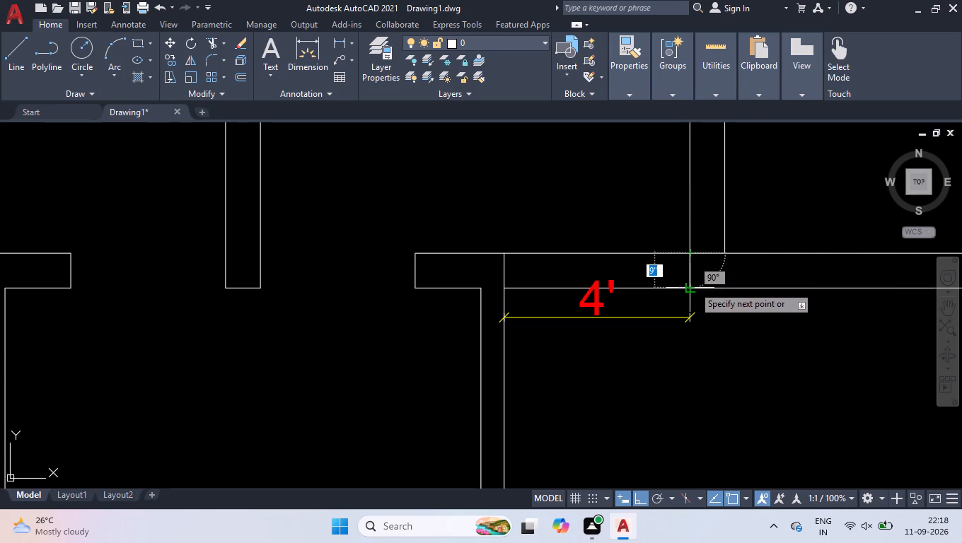
pyautogui.click(693, 286)
pyautogui.press('space')
pyautogui.click(678, 229)
pyautogui.click(712, 316)
pyautogui.scroll(2, 686, 260)
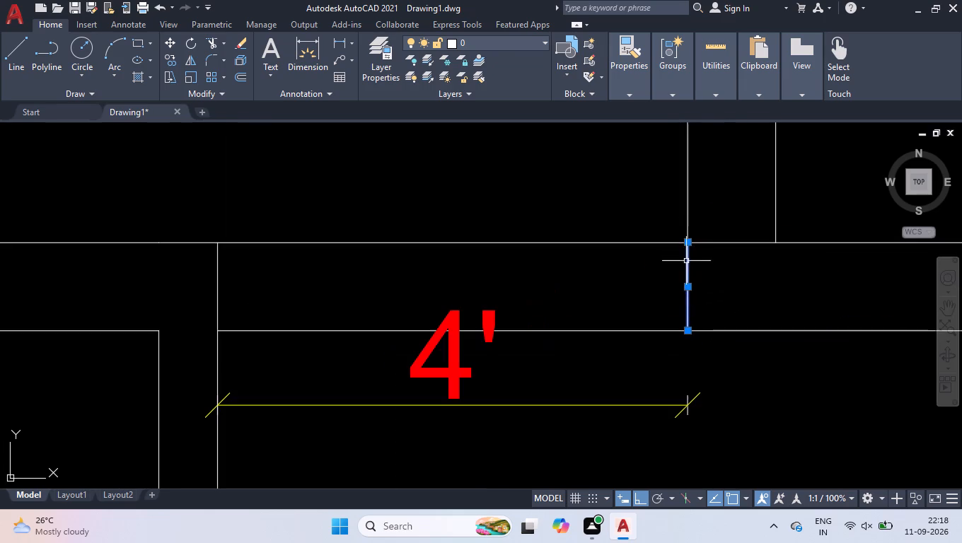
pyautogui.click(689, 286)
pyautogui.write("1'")
pyautogui.press('Return')
pyautogui.press('Return')
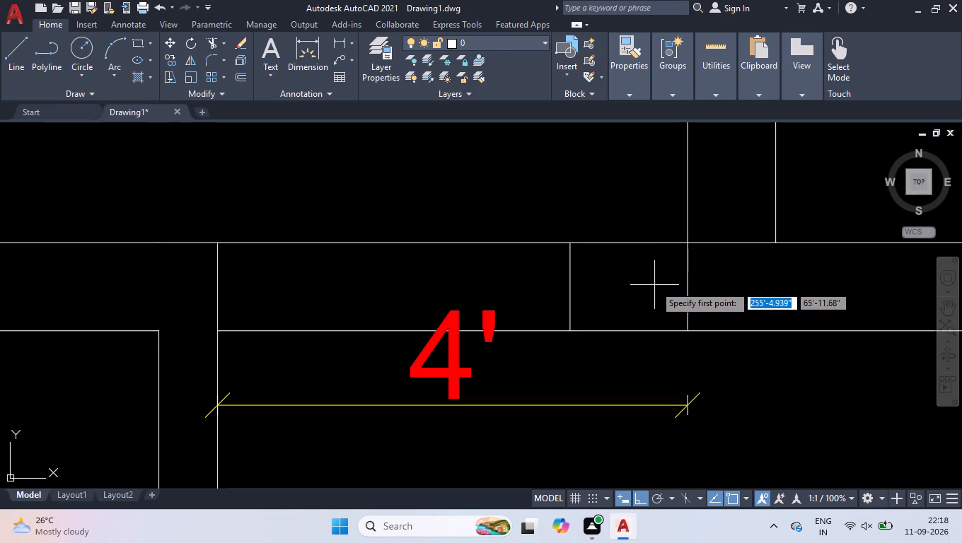
pyautogui.press('Return')
pyautogui.press('Return')
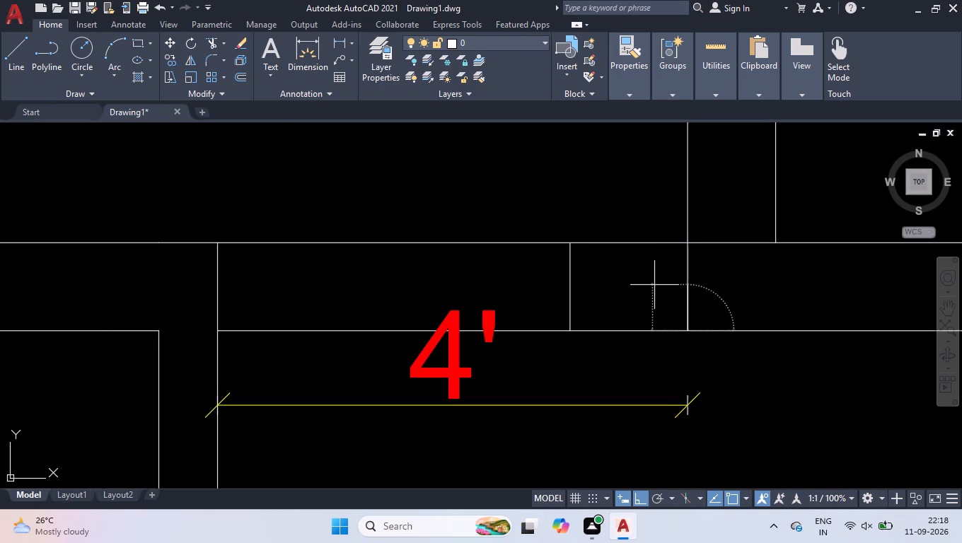
# Delete the temporary dimension below the lower-right room's top wall.
pyautogui.click(557, 348)
pyautogui.click(404, 399)
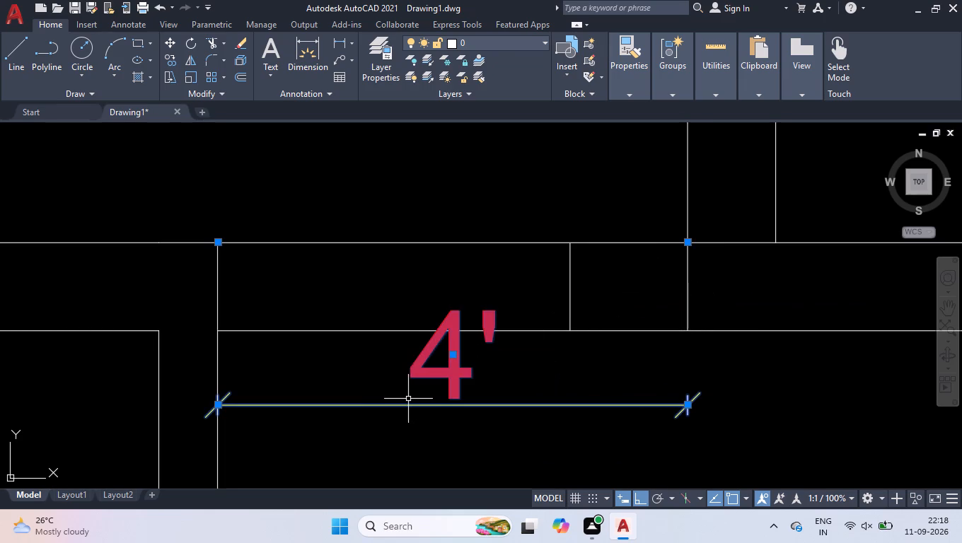
pyautogui.press('Delete')
# Trim the lower-right room's top wall lines to open a doorway, and remove the small rooms' side wall line crossing the remaining stub.
pyautogui.write('tr')
pyautogui.press('Return')
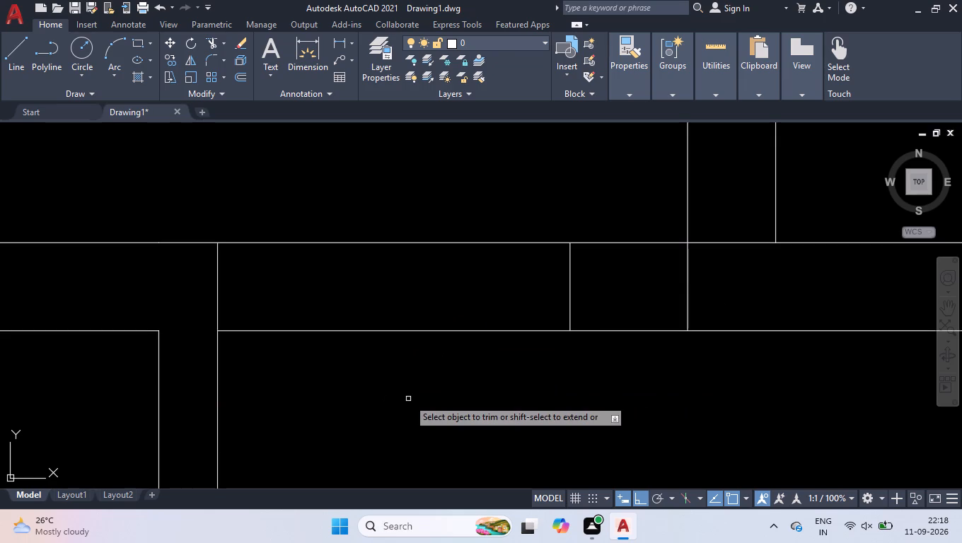
pyautogui.click(408, 393)
pyautogui.click(366, 194)
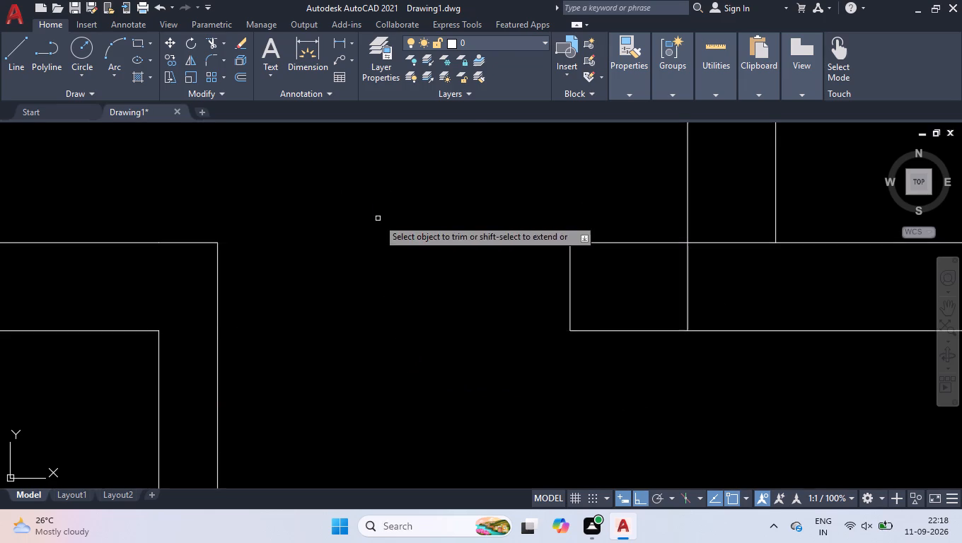
pyautogui.scroll(-4, 378, 218)
pyautogui.scroll(-2, 405, 279)
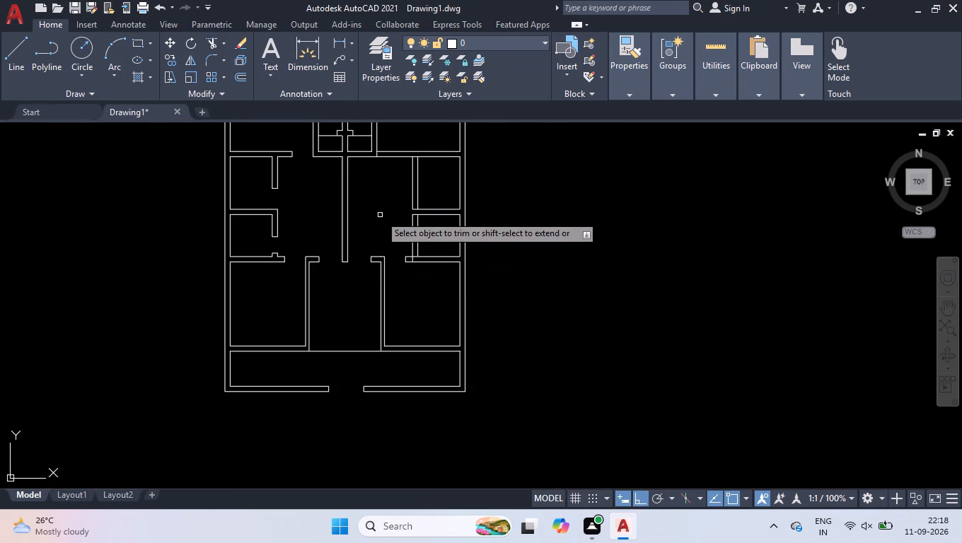
pyautogui.scroll(3, 399, 230)
pyautogui.click(453, 349)
pyautogui.click(445, 346)
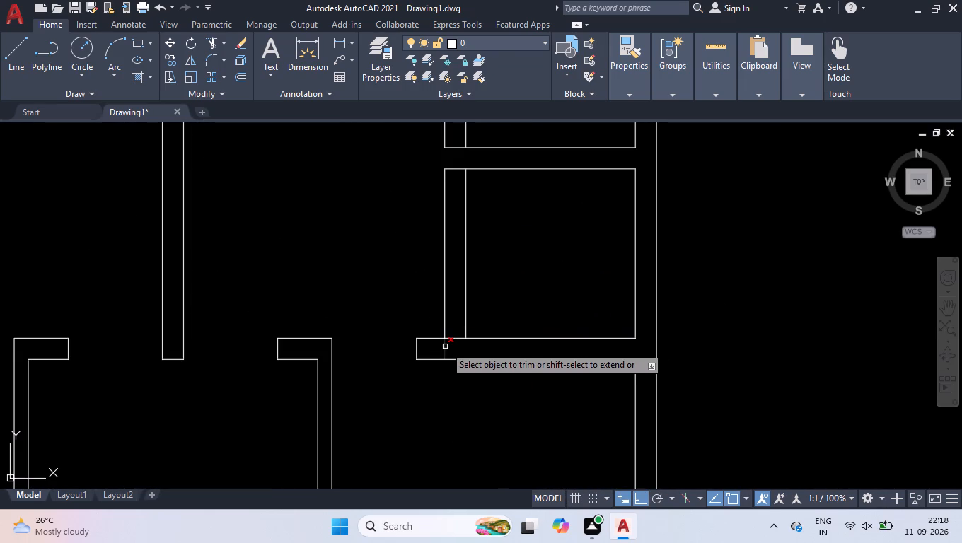
pyautogui.click(445, 346)
pyautogui.press('space')
# Draw a line across the 9" wall at the upper-right room's bottom corner beside the central rooms and move it 3' along the wall.
pyautogui.scroll(-4, 445, 346)
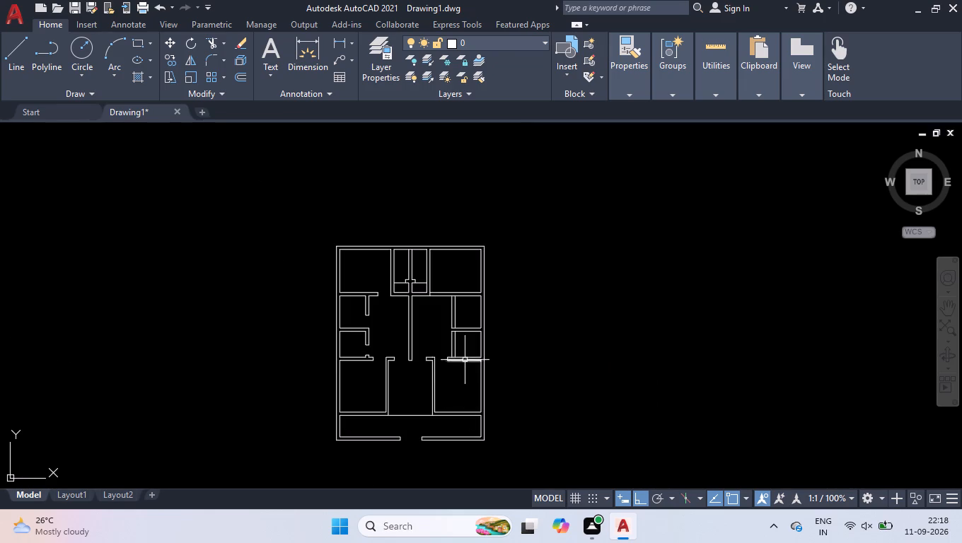
pyautogui.scroll(5, 436, 281)
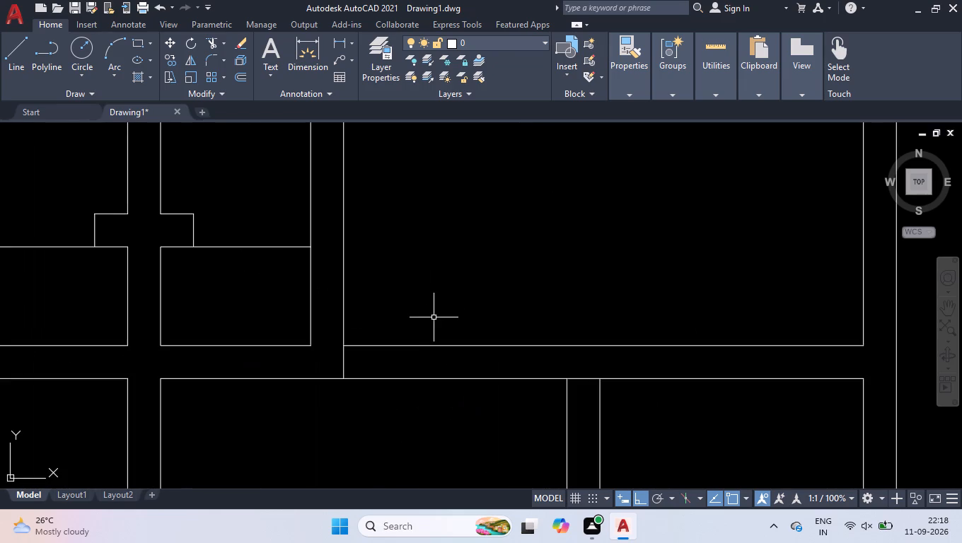
pyautogui.press('l')
pyautogui.press('Return')
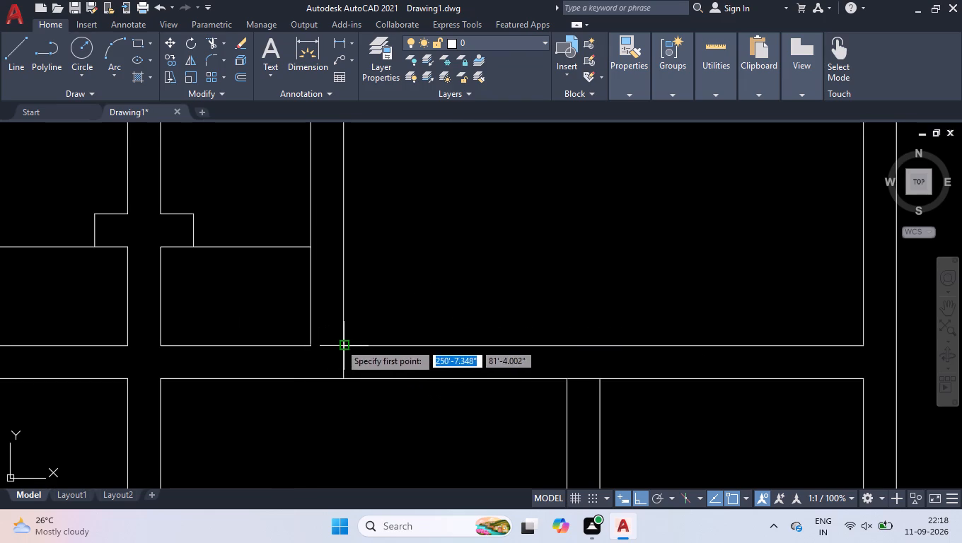
pyautogui.click(342, 342)
pyautogui.click(345, 374)
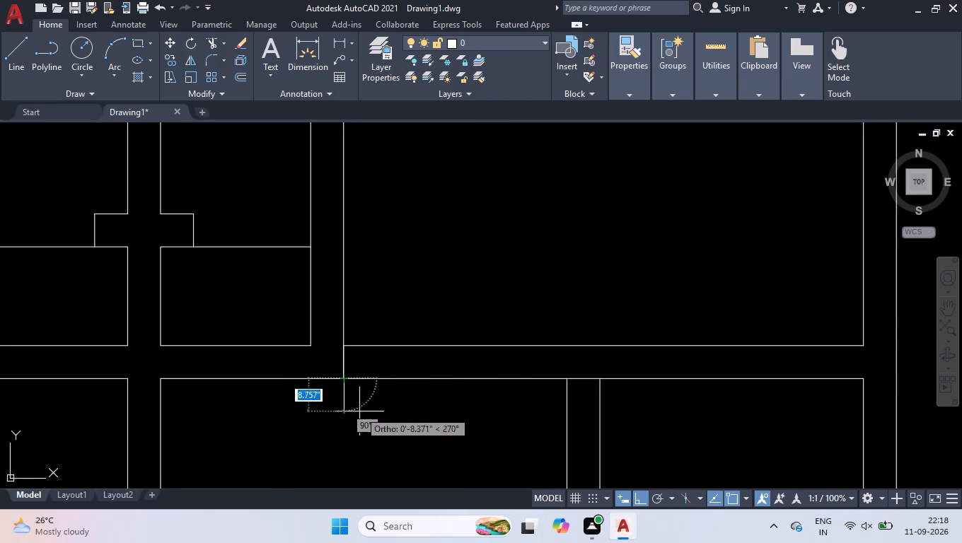
pyautogui.press('space')
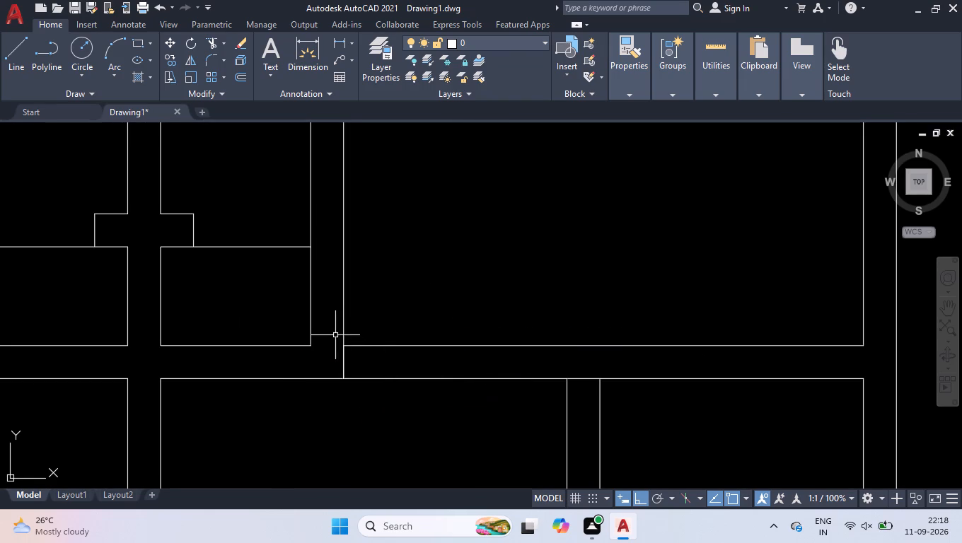
pyautogui.click(335, 334)
pyautogui.click(354, 390)
pyautogui.click(344, 359)
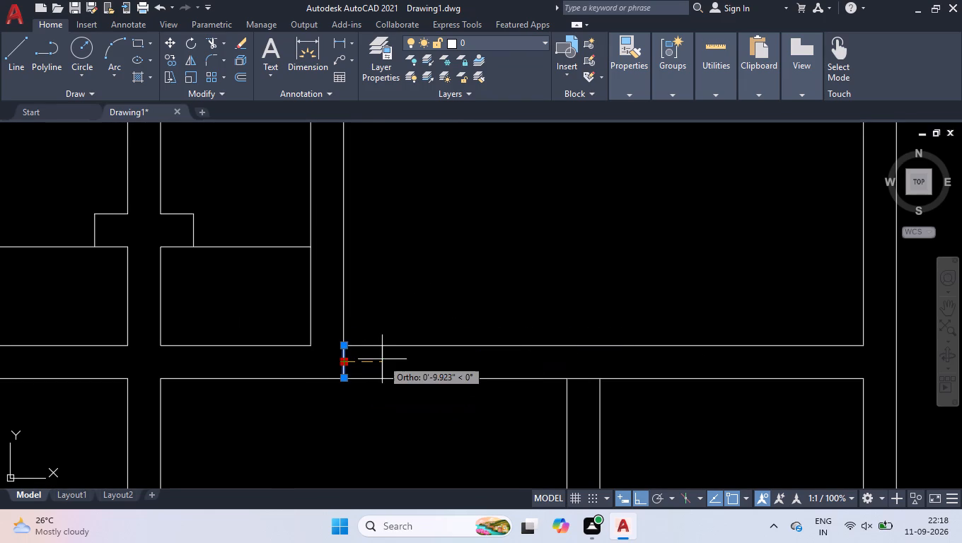
pyautogui.write("3'")
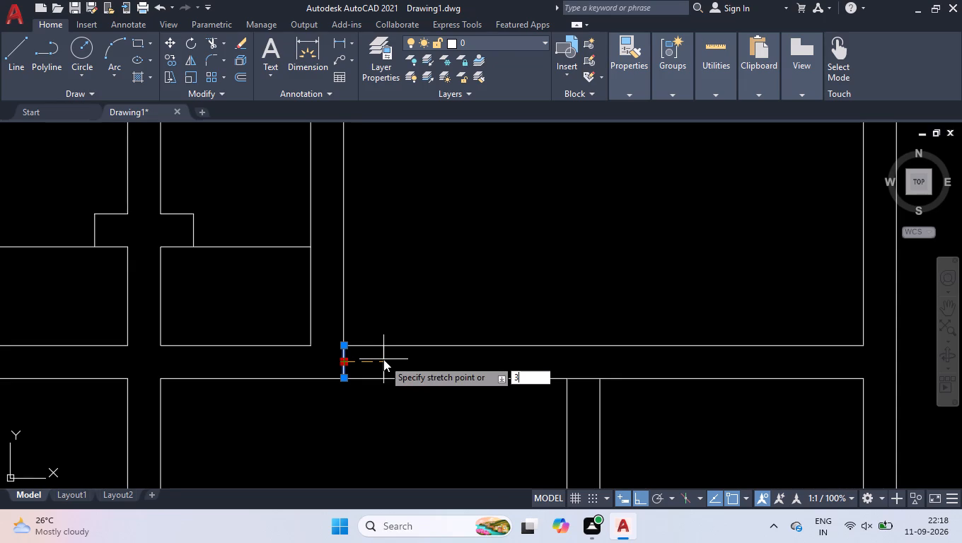
pyautogui.press('Return')
pyautogui.press('Return')
pyautogui.press('Return')
pyautogui.press('Return')
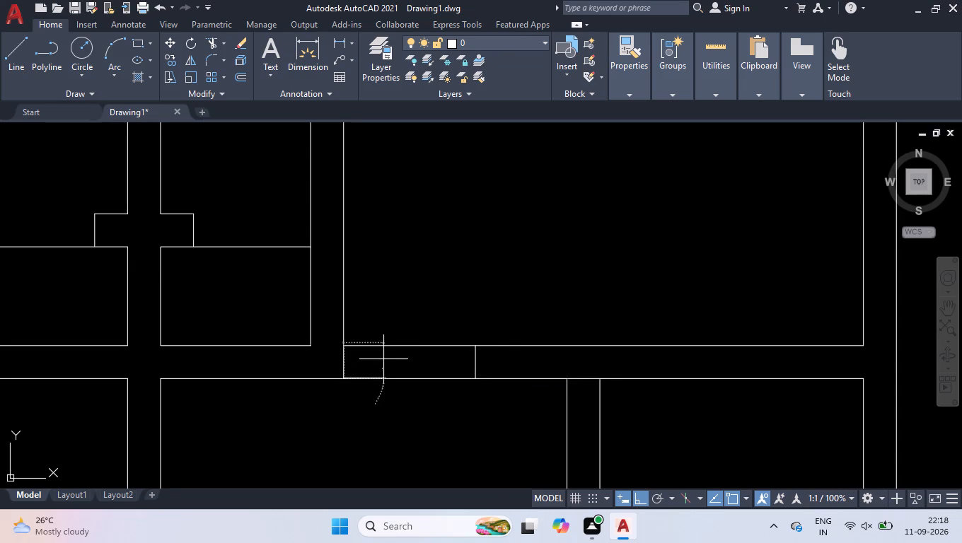
# Trim the upper-right room's bottom wall to open a 3' doorway, and clear the line where the small room's side wall joins it.
pyautogui.write('tr')
pyautogui.press('Return')
pyautogui.click(467, 272)
pyautogui.click(431, 397)
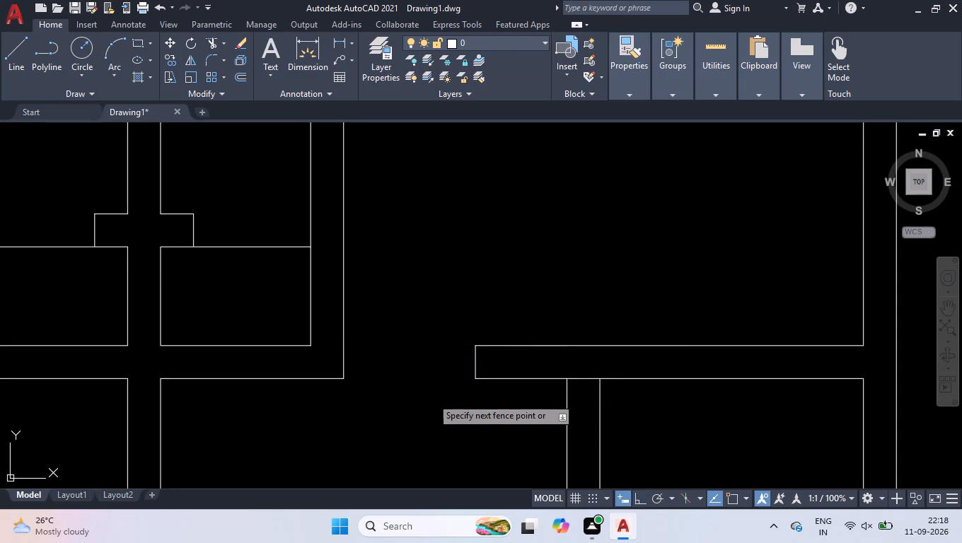
pyautogui.click(581, 380)
pyautogui.press('space')
pyautogui.scroll(-2, 419, 305)
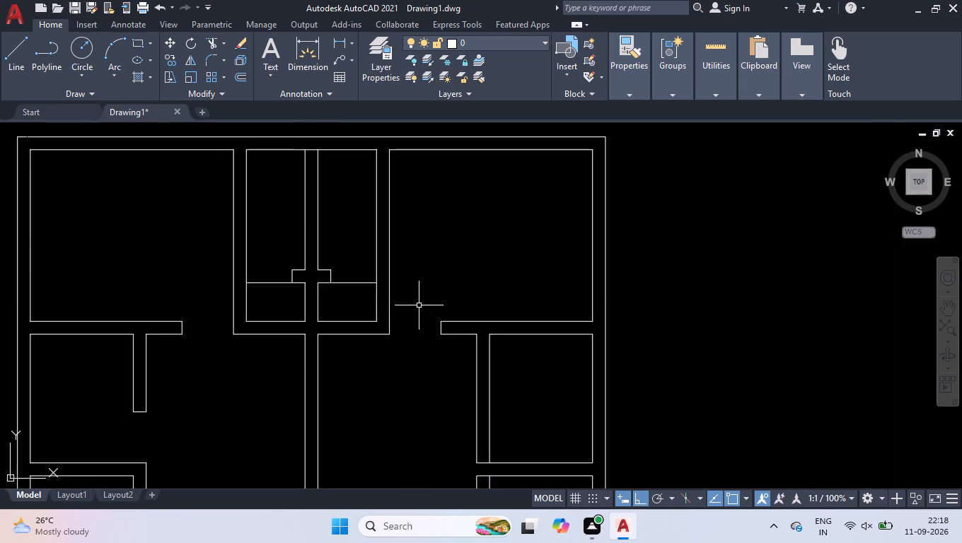
pyautogui.scroll(-2, 460, 322)
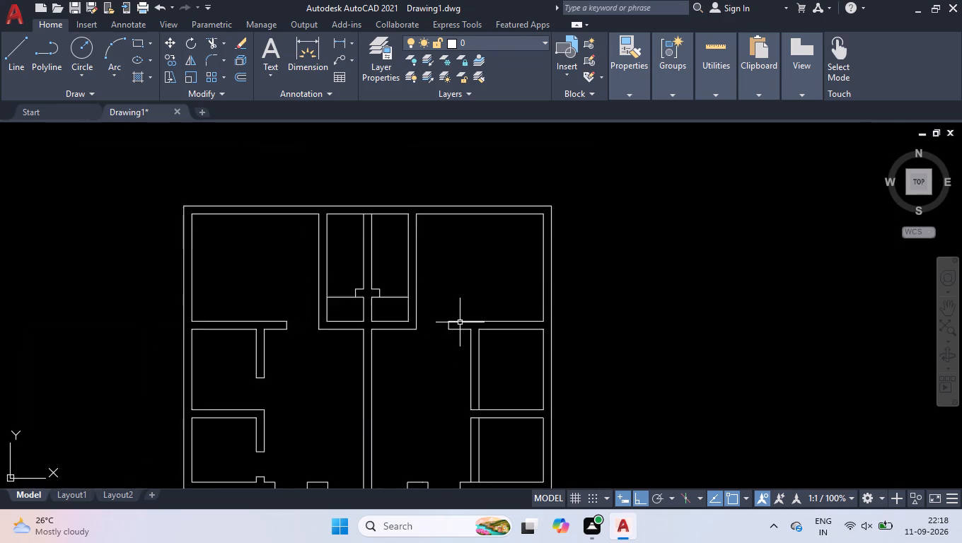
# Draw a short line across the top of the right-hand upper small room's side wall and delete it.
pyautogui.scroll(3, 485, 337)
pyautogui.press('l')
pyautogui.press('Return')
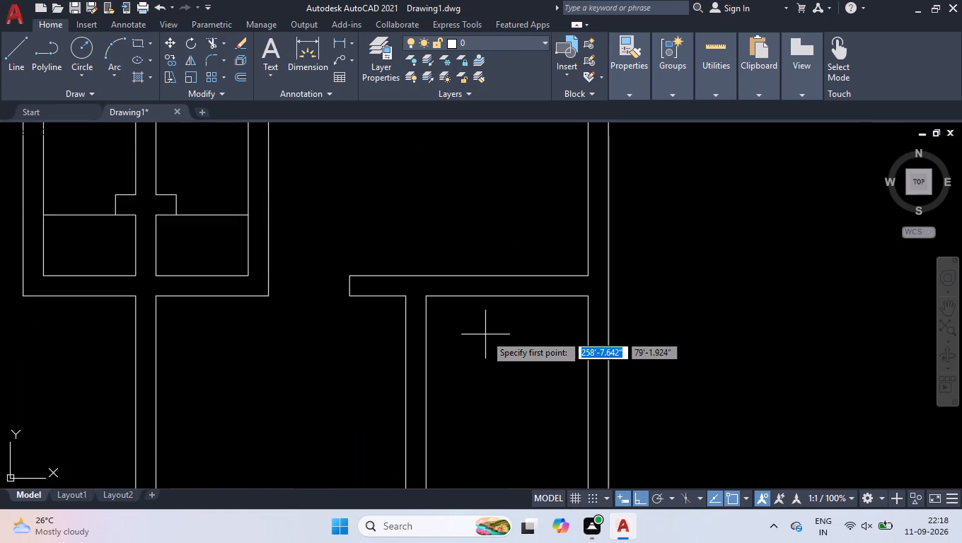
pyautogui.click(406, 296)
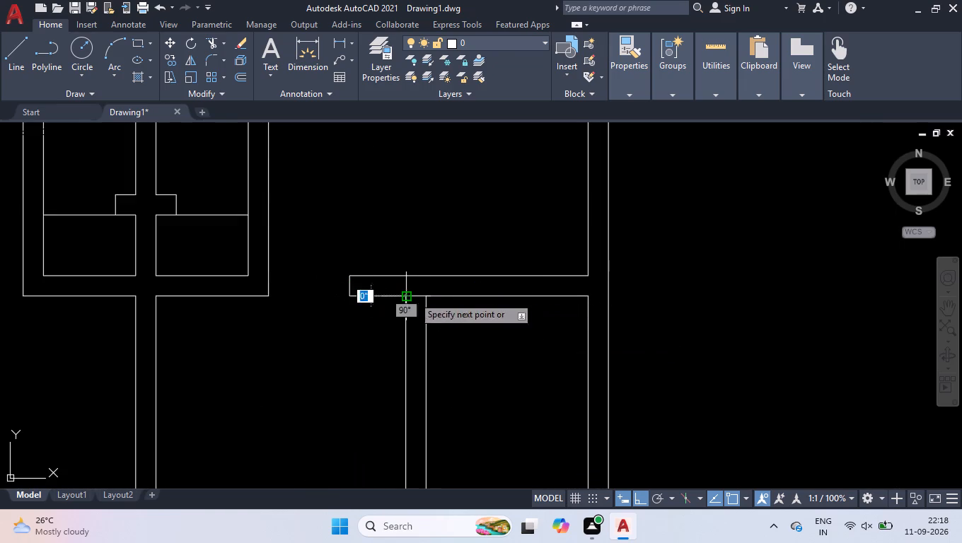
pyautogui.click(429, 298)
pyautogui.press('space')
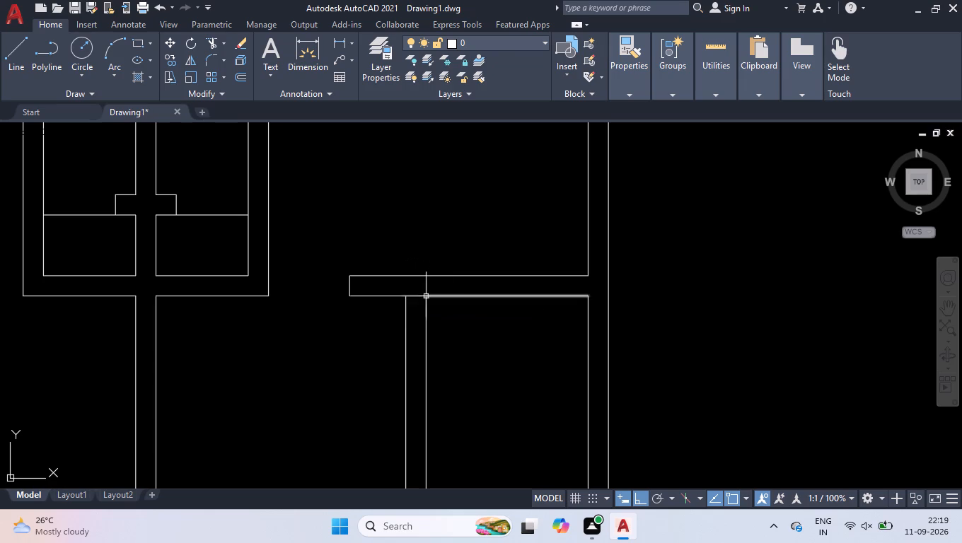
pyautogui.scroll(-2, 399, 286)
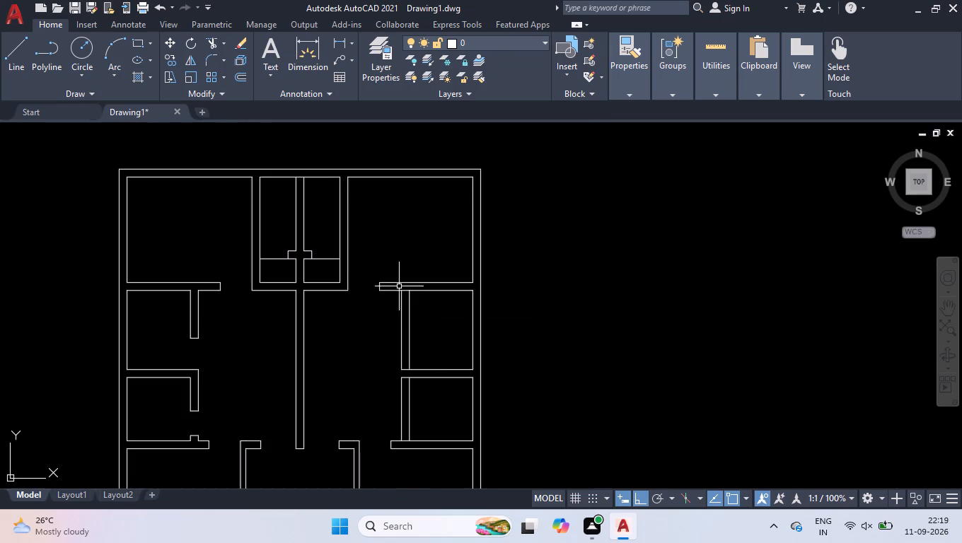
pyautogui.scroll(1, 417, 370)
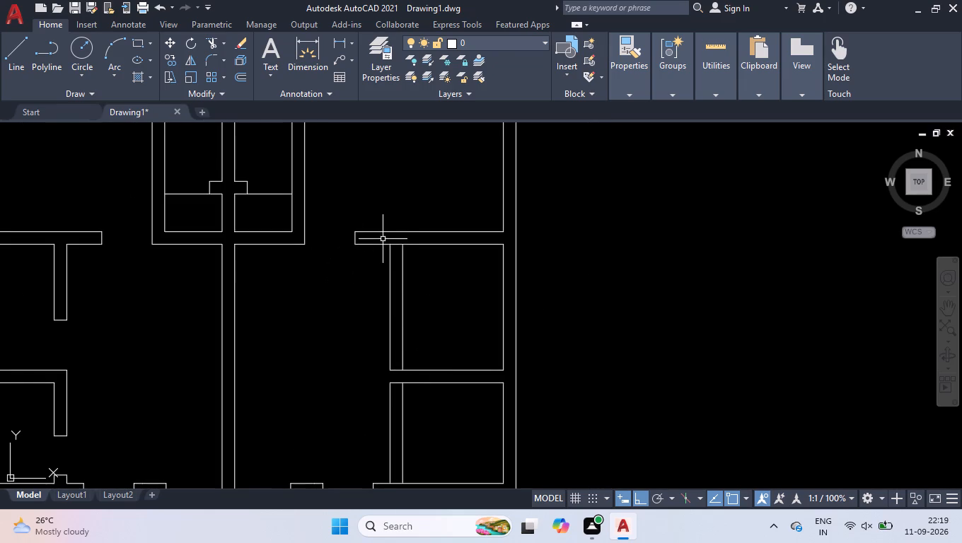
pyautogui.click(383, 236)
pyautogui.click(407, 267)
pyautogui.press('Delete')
# Draw a line across the right-hand upper small room's side wall, level with the room's bottom edge.
pyautogui.press('l')
pyautogui.press('Return')
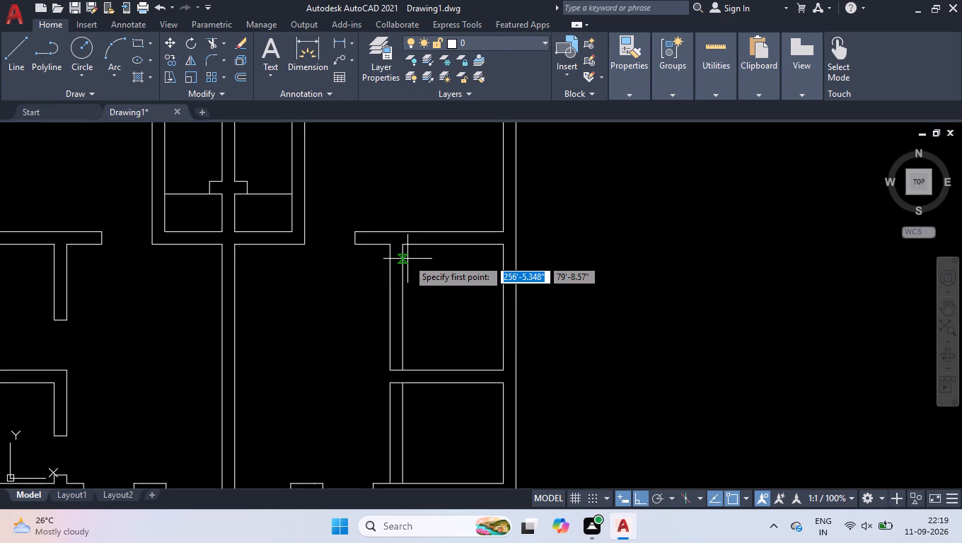
pyautogui.scroll(1, 403, 325)
pyautogui.scroll(1, 384, 402)
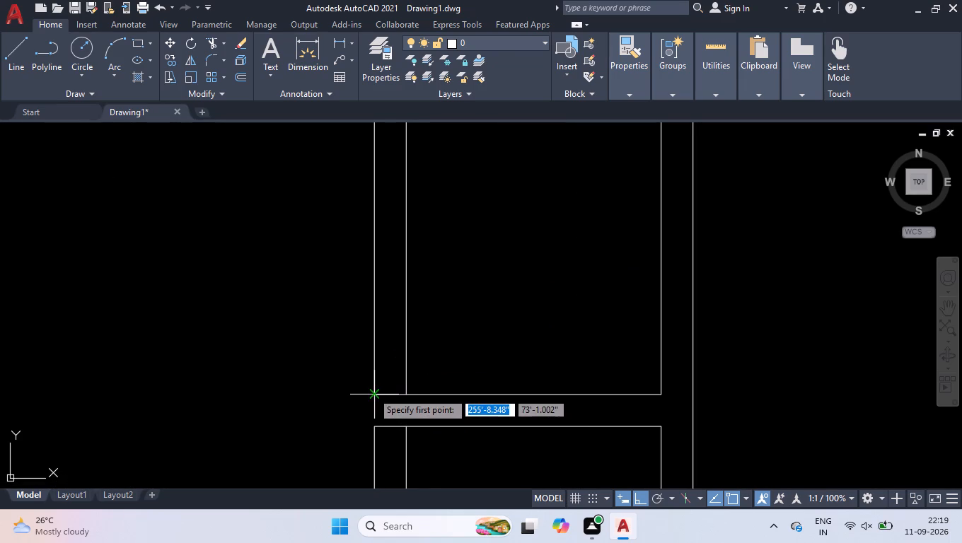
pyautogui.click(371, 392)
pyautogui.click(407, 391)
pyautogui.press('space')
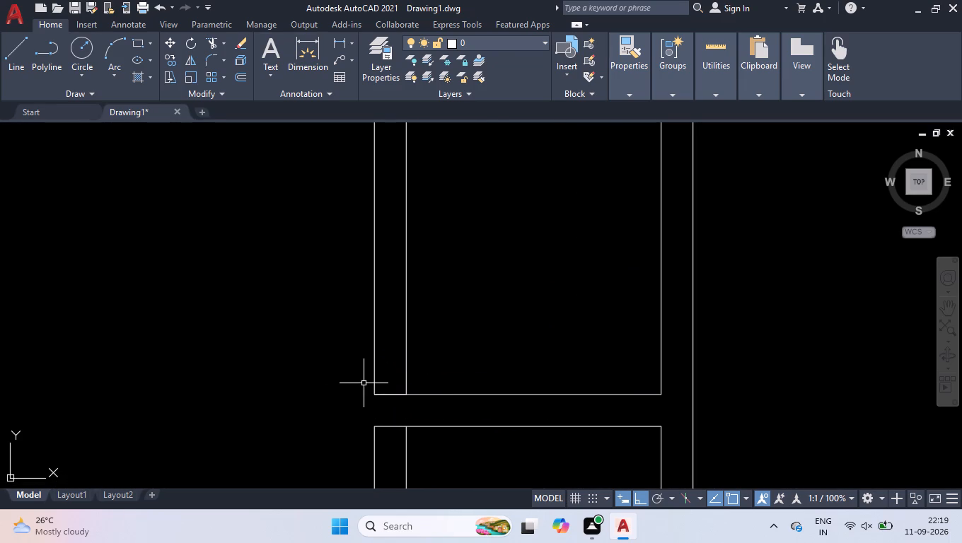
# Move the short line across the side wall 3' up along the wall to mark the doorway.
pyautogui.click(364, 383)
pyautogui.click(406, 395)
pyautogui.scroll(3, 382, 370)
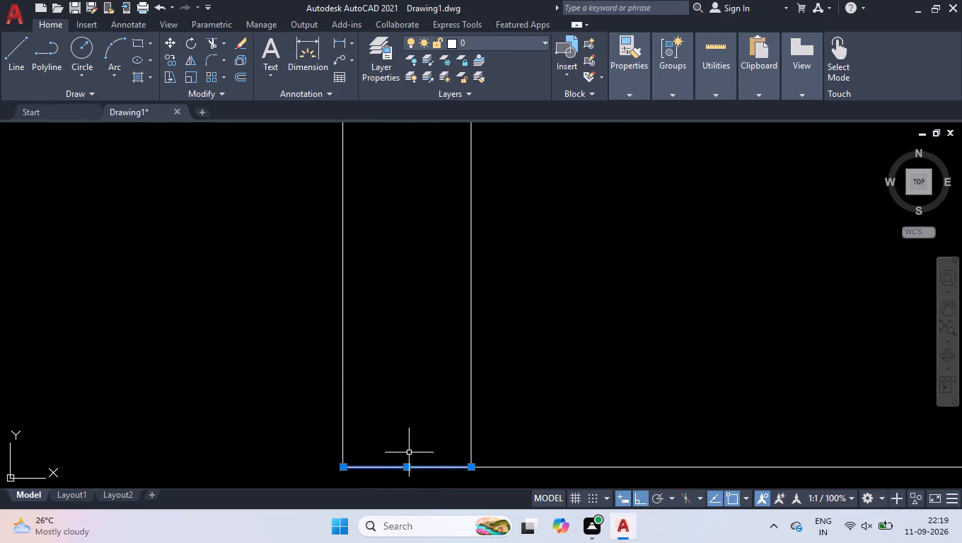
pyautogui.click(405, 465)
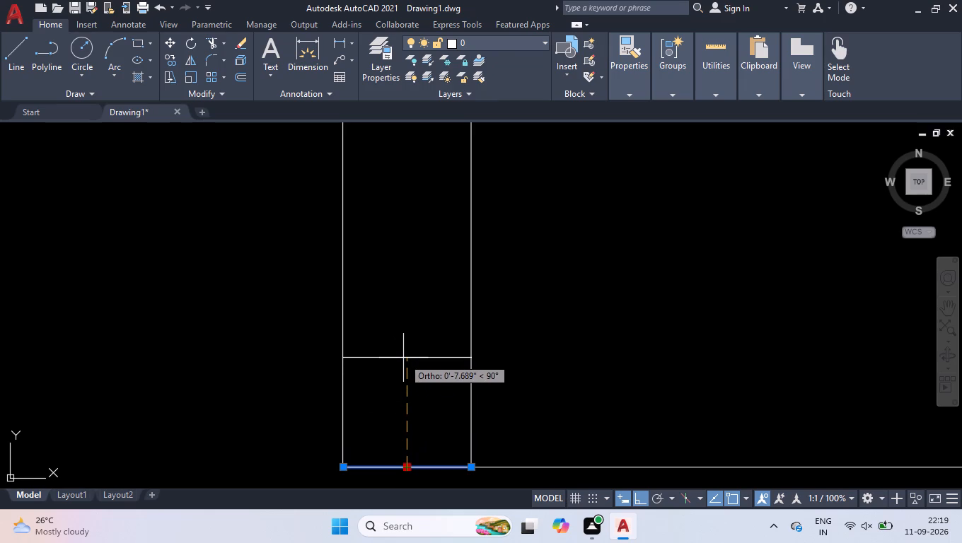
pyautogui.write("3'")
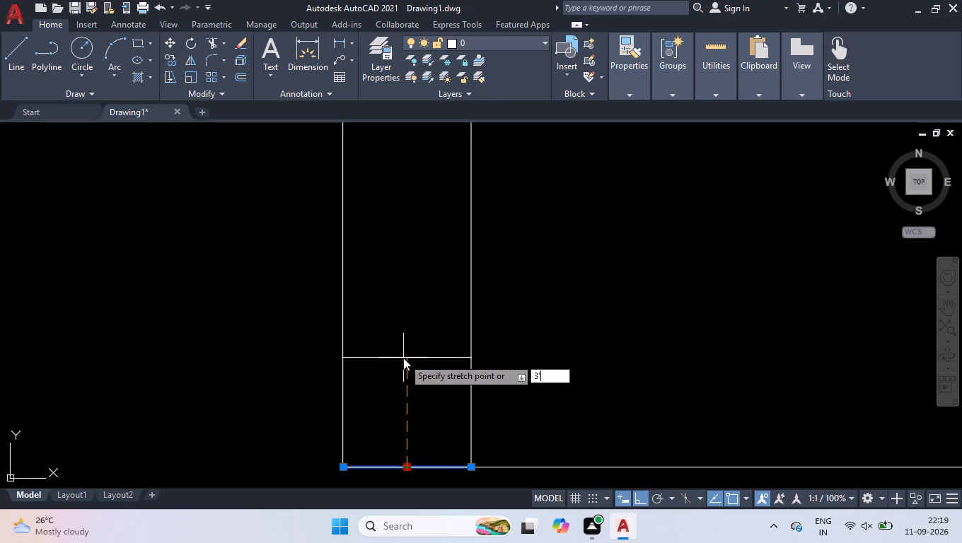
pyautogui.press('Return')
pyautogui.scroll(-6, 403, 358)
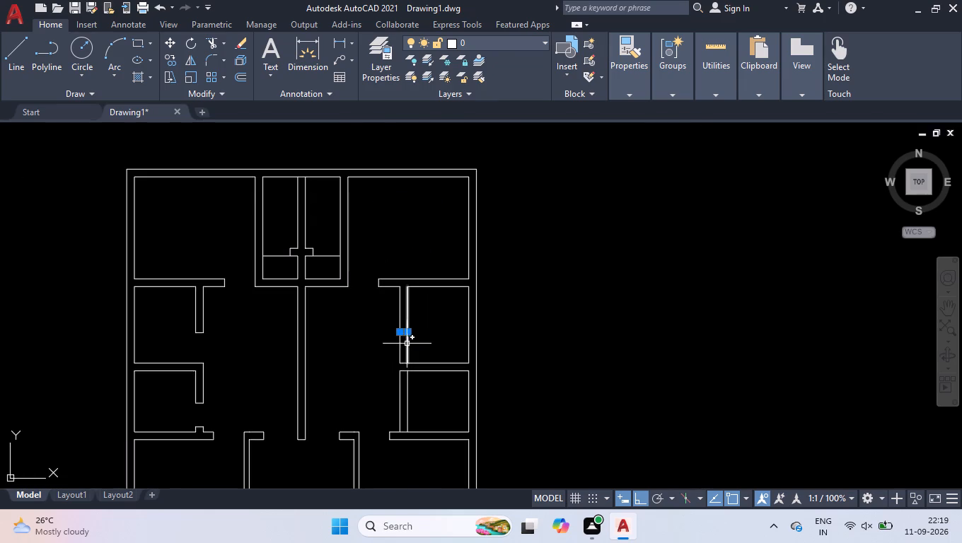
pyautogui.scroll(3, 406, 342)
pyautogui.press('space')
pyautogui.press('space')
pyautogui.press('space')
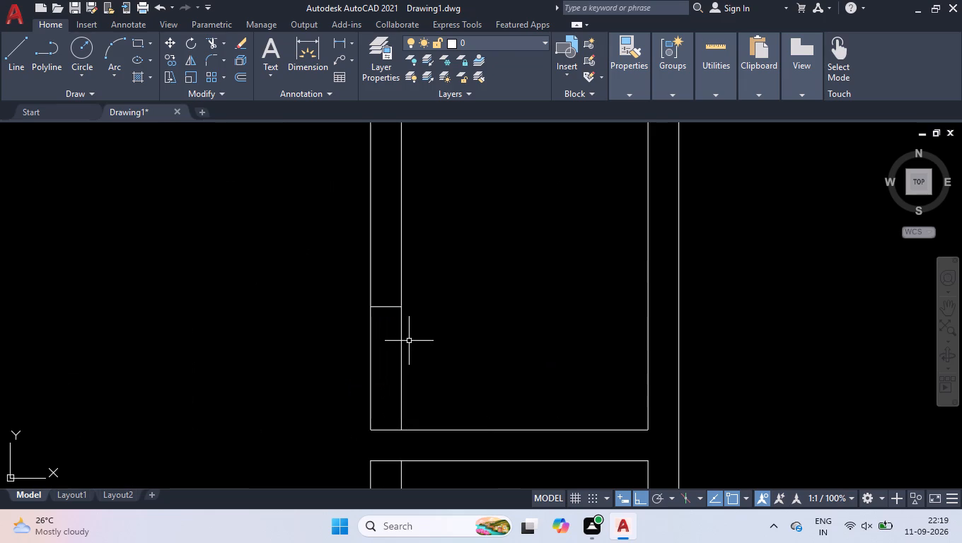
# Trim both side wall lines below the short line to open the upper small room's 3' doorway.
pyautogui.write('tr')
pyautogui.press('Return')
pyautogui.click(420, 349)
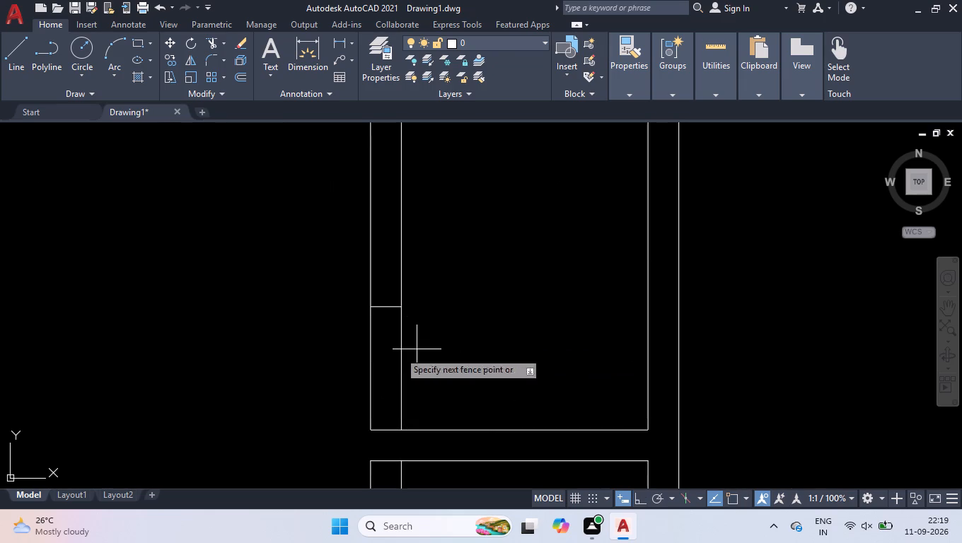
pyautogui.click(222, 359)
pyautogui.press('space')
# Stretch the lower small room's outer side wall line up 9" to meet the upper face of the dividing wall.
pyautogui.scroll(-2, 391, 361)
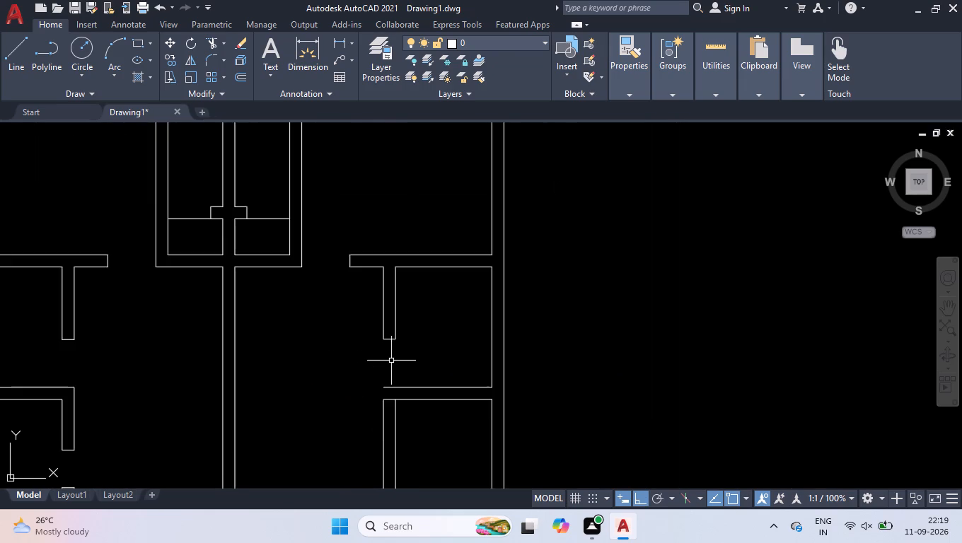
pyautogui.scroll(2, 402, 444)
pyautogui.click(354, 361)
pyautogui.click(325, 365)
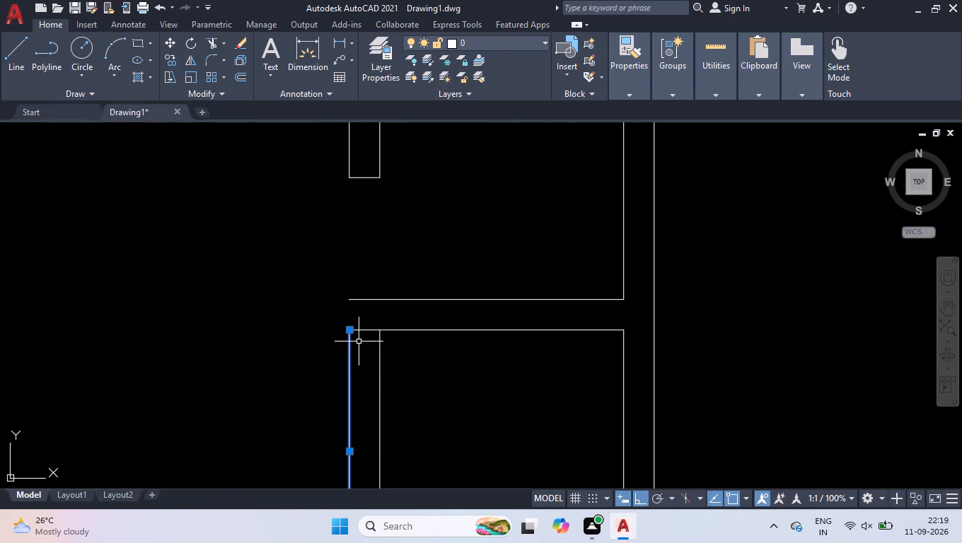
pyautogui.click(350, 334)
pyautogui.click(349, 329)
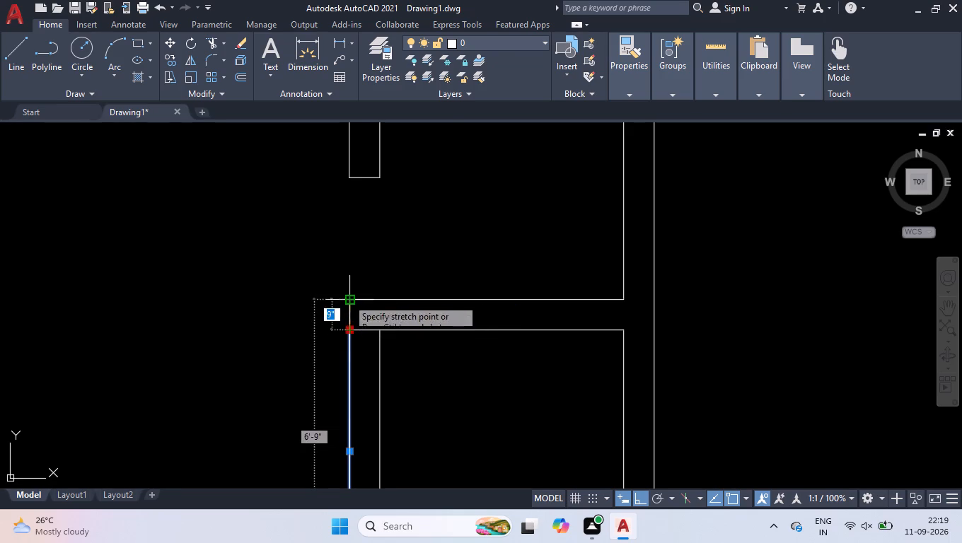
pyautogui.click(347, 298)
pyautogui.press('space')
pyautogui.press('space')
pyautogui.press('space')
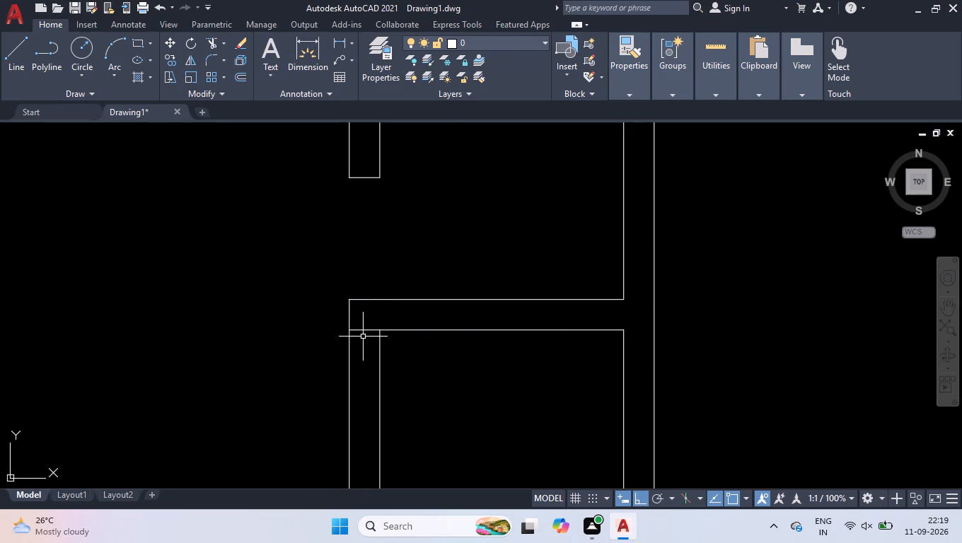
# Trim the dividing wall's lower line between the side wall faces to clean the lower small room's upper corner.
pyautogui.write('tr')
pyautogui.press('Return')
pyautogui.click(363, 337)
pyautogui.click(363, 323)
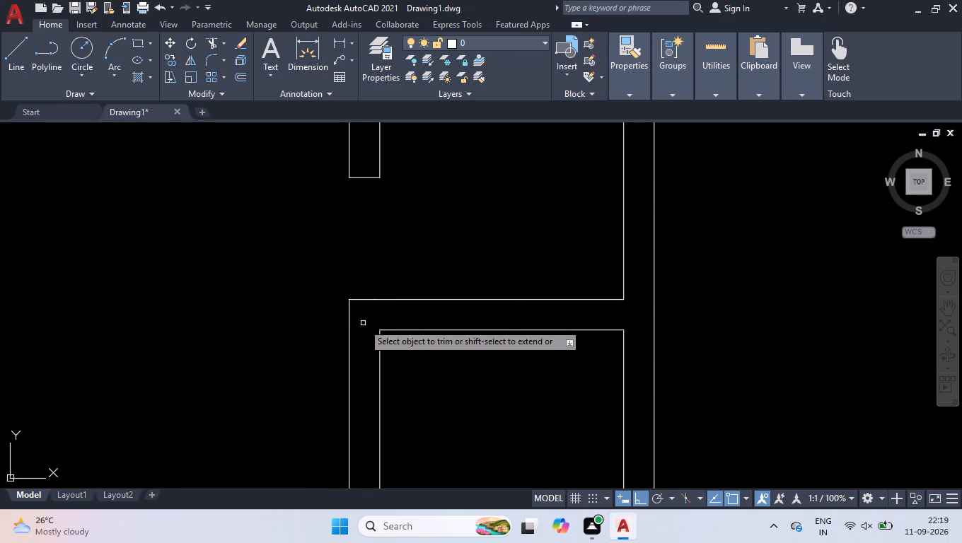
pyautogui.press('space')
# Trim the lower small room's bottom wall line between the two side wall faces to clear the junction.
pyautogui.scroll(-2, 366, 326)
pyautogui.scroll(-1, 408, 267)
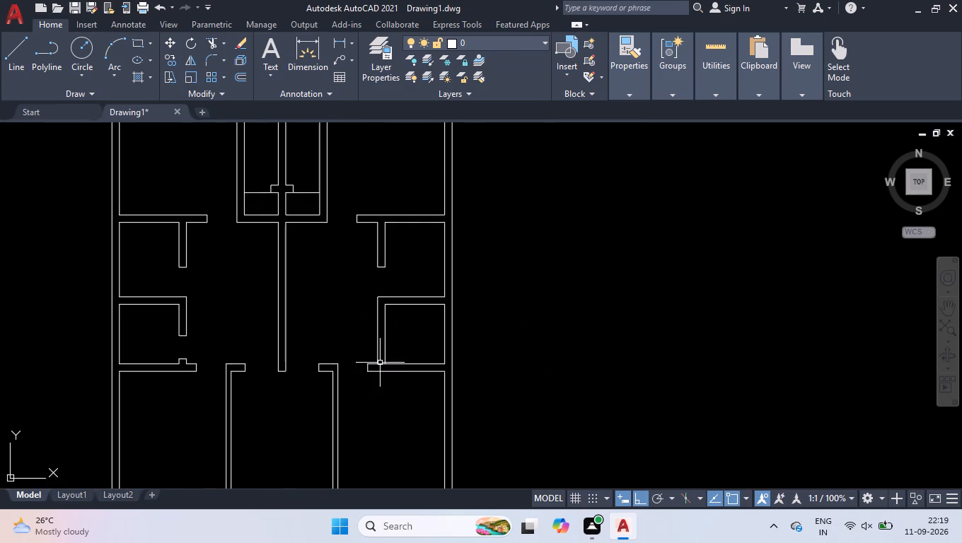
pyautogui.scroll(2, 380, 363)
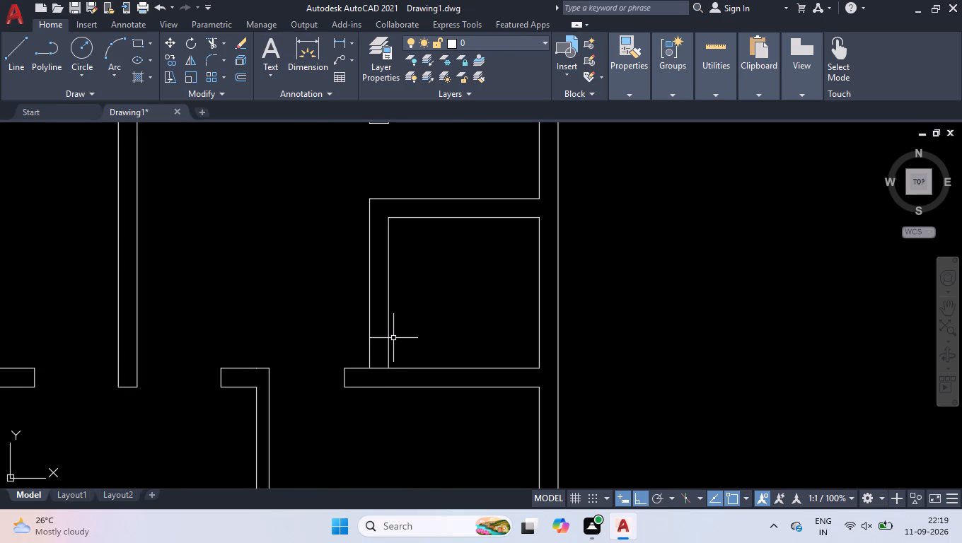
pyautogui.scroll(1, 375, 367)
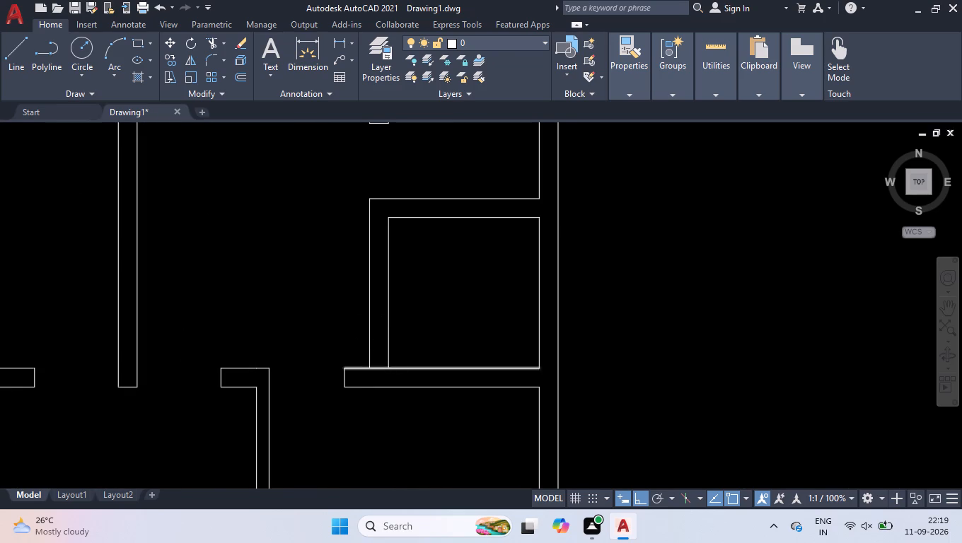
pyautogui.scroll(2, 375, 367)
pyautogui.press('t')
pyautogui.press('r')
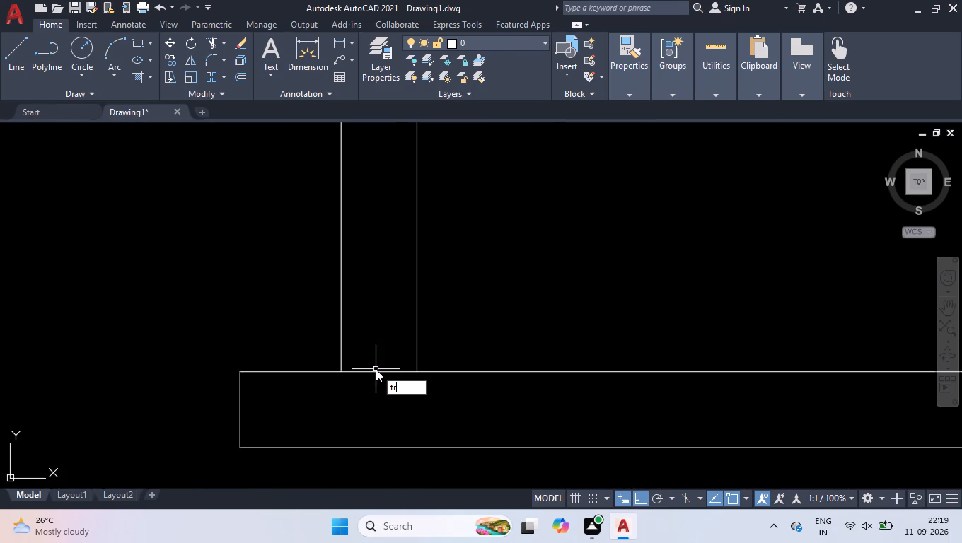
pyautogui.press('Return')
pyautogui.click(375, 369)
pyautogui.click(369, 395)
pyautogui.press('space')
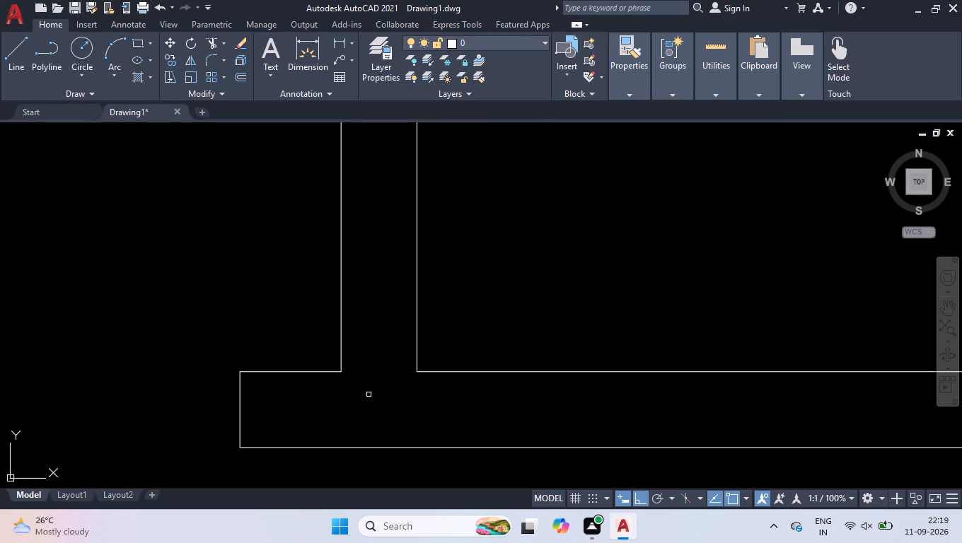
# Draw a line across the lower small room's side wall at the bottom junction and move it 6" up.
pyautogui.write('l')
pyautogui.press('Return')
pyautogui.click(342, 371)
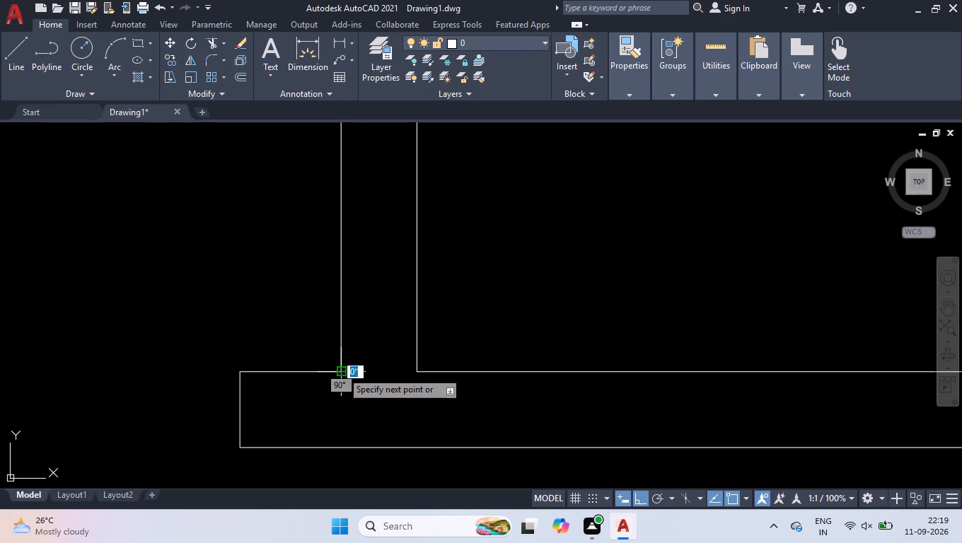
pyautogui.click(415, 373)
pyautogui.press('space')
pyautogui.click(312, 339)
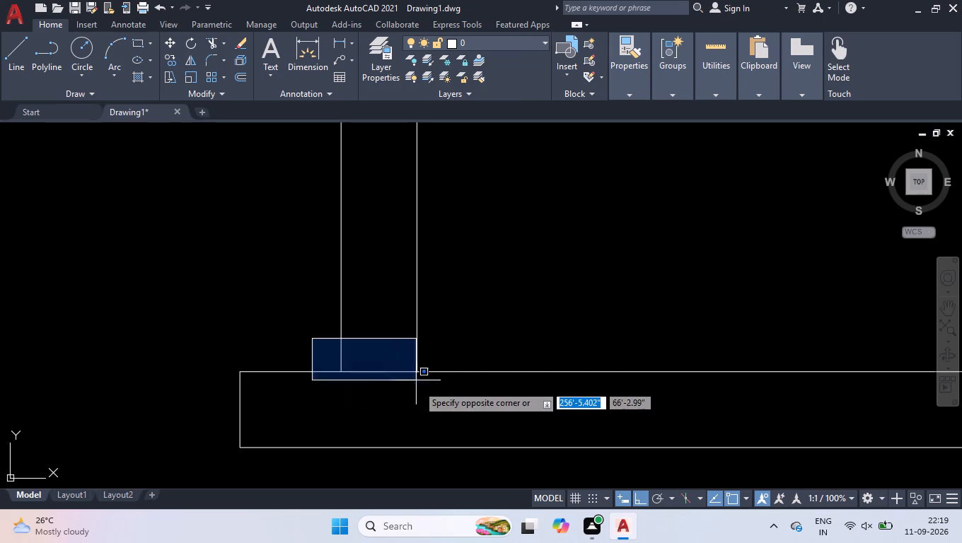
pyautogui.click(433, 390)
pyautogui.scroll(1, 376, 337)
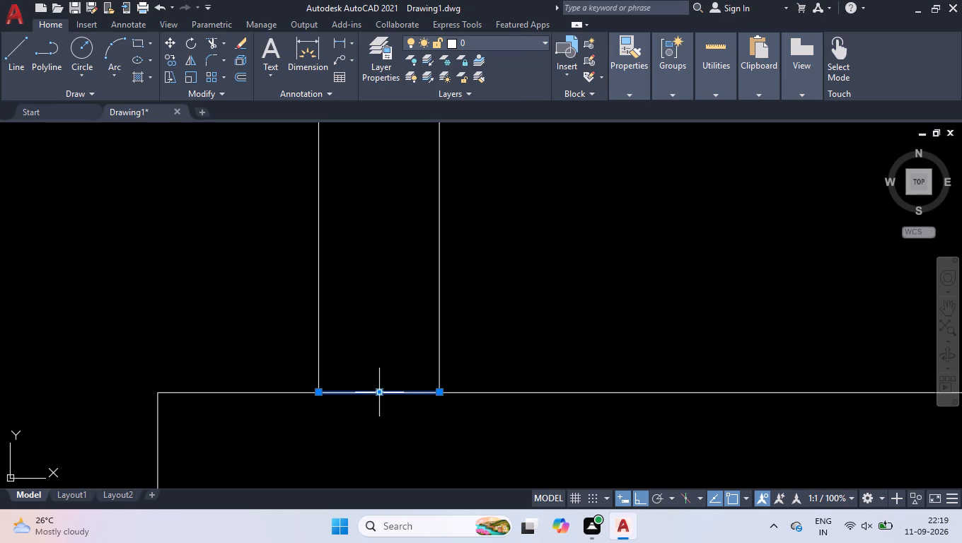
pyautogui.click(381, 394)
pyautogui.press('6')
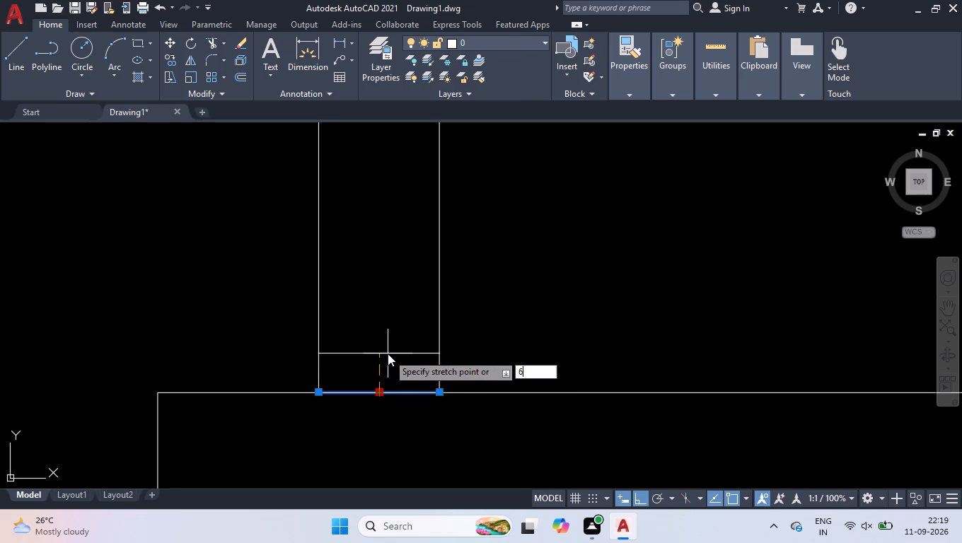
pyautogui.press('Return')
# Offset the short line across the lower small room's side wall 3' upward.
pyautogui.write('off')
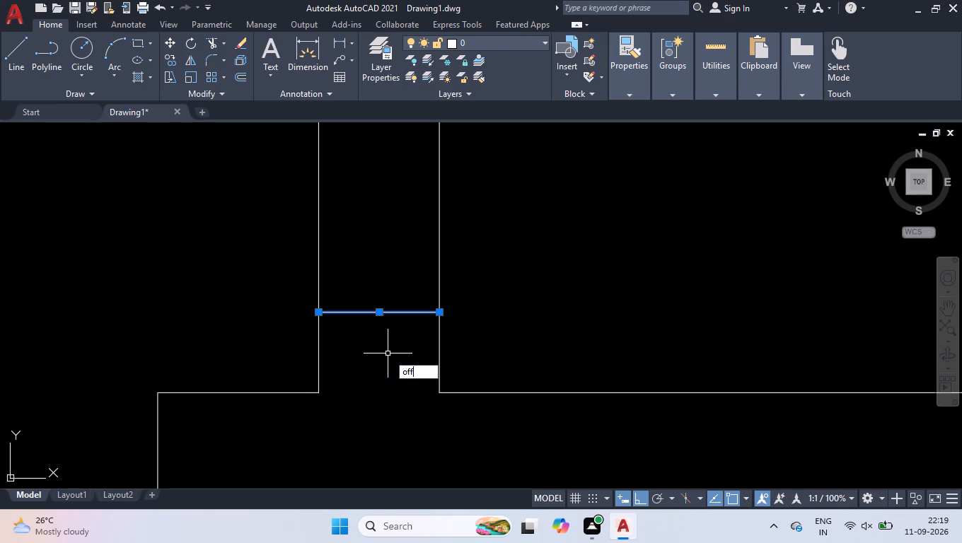
pyautogui.press('Return')
pyautogui.write("3'")
pyautogui.press('Return')
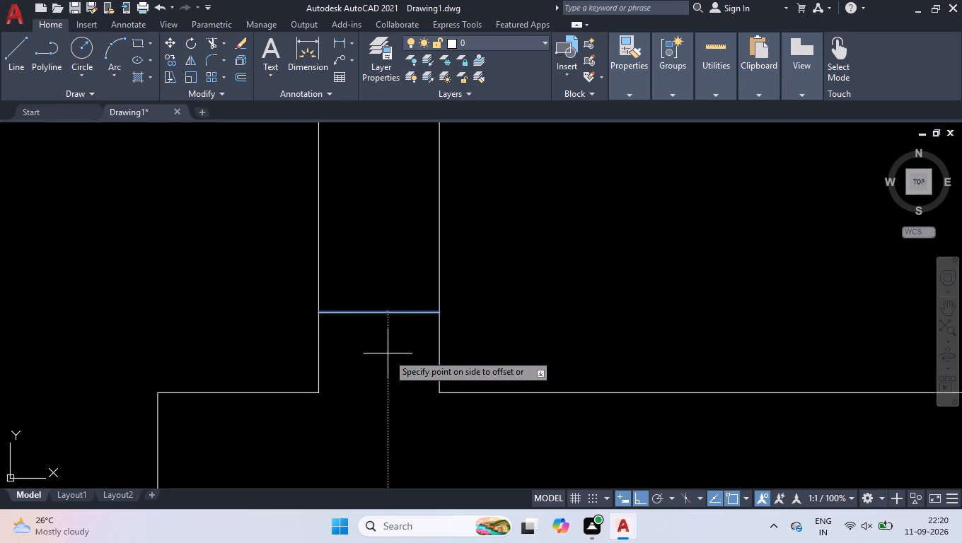
pyautogui.click(402, 228)
pyautogui.press('space')
# Trim both side wall lines between the two short lines to open the lower small room's 3' doorway.
pyautogui.scroll(-2, 414, 236)
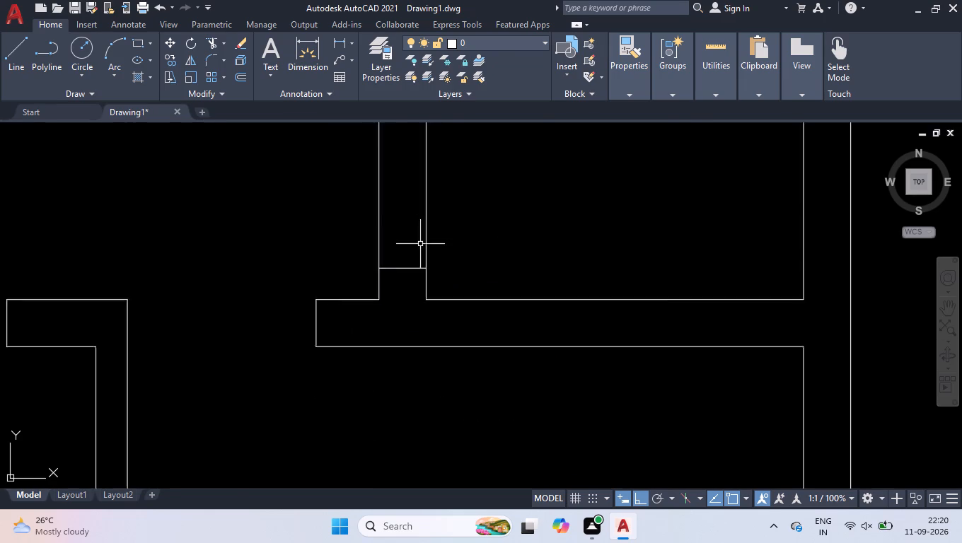
pyautogui.scroll(-4, 421, 245)
pyautogui.scroll(3, 427, 250)
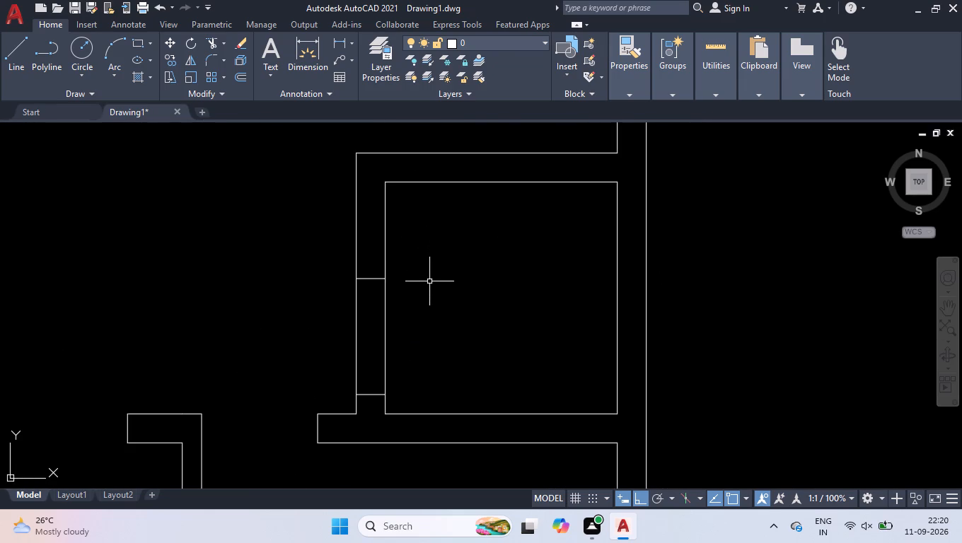
pyautogui.write('tr')
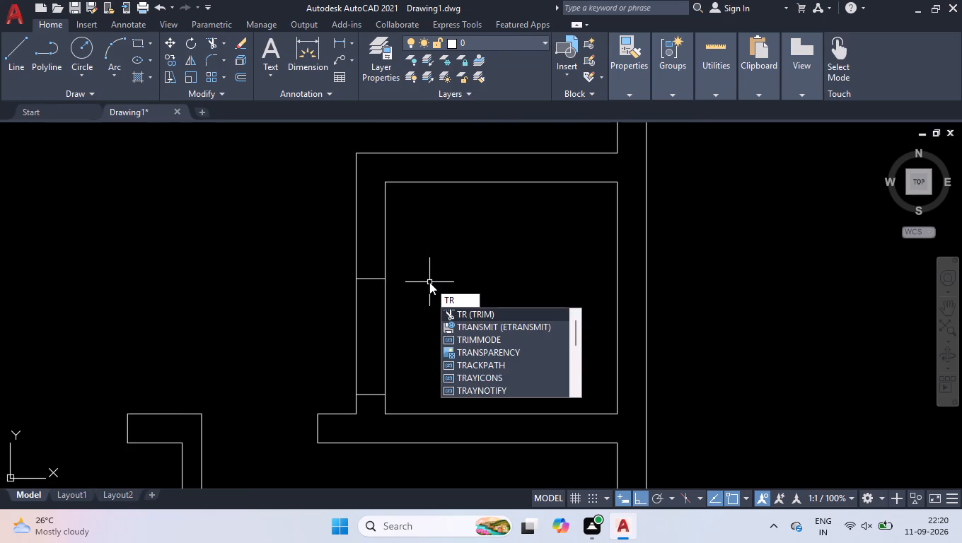
pyautogui.press('Return')
pyautogui.click(410, 349)
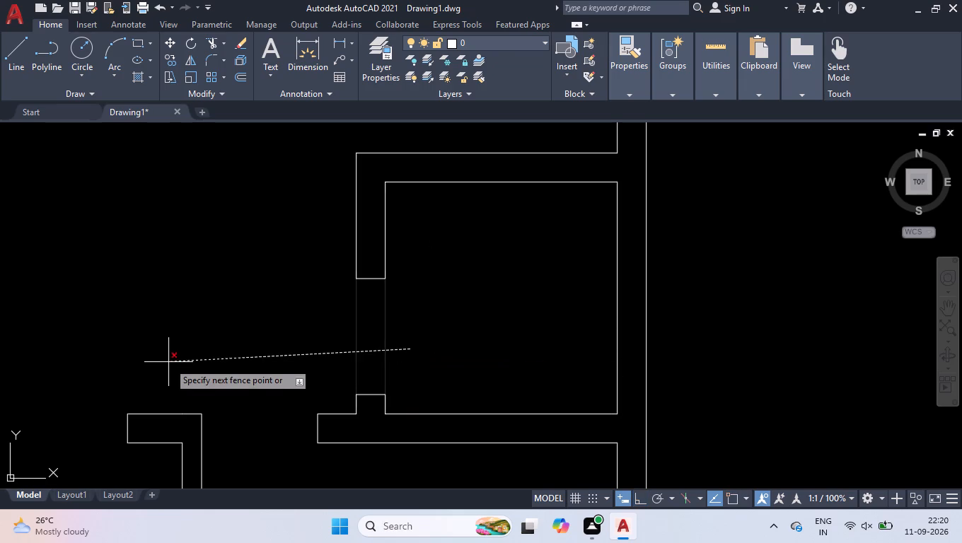
pyautogui.click(168, 362)
pyautogui.press('space')
pyautogui.scroll(-4, 427, 315)
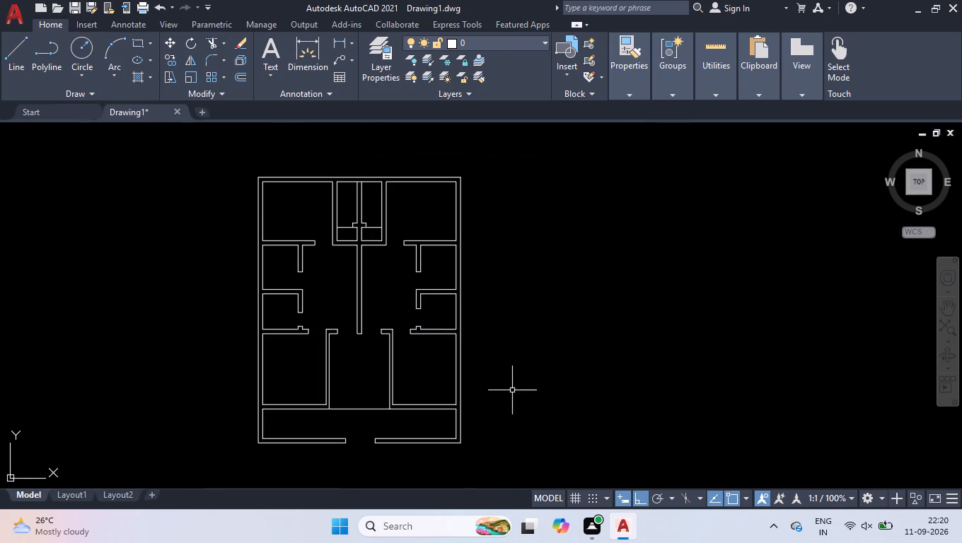
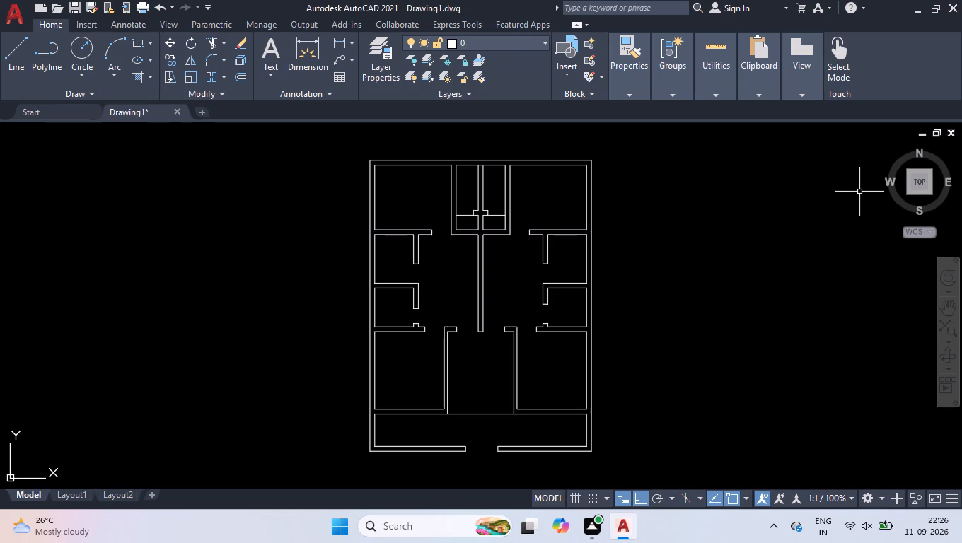
# Place four Door - Imperial blocks from the architectural tool palette in the empty space west of the floor plan.
pyautogui.hotkey('ctrl', '3')
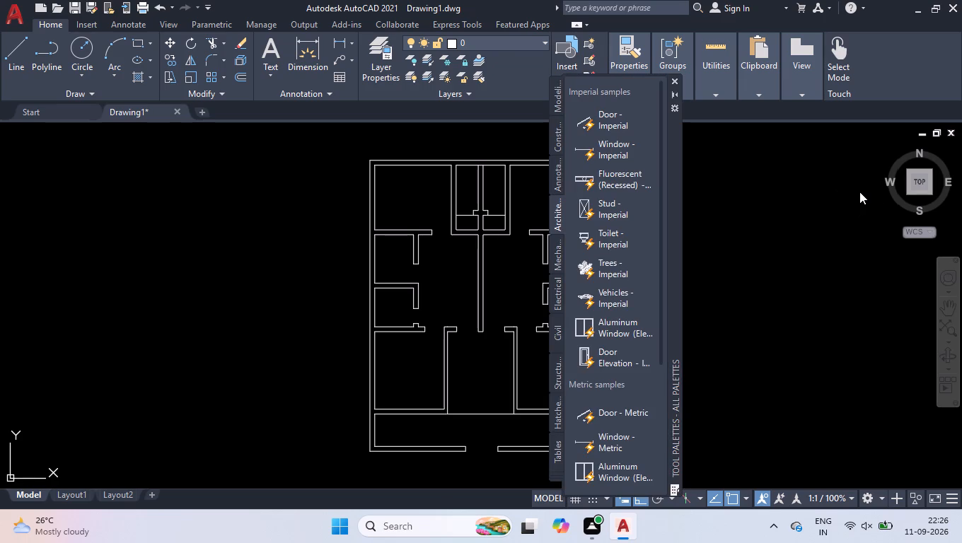
pyautogui.click(618, 116)
pyautogui.click(125, 251)
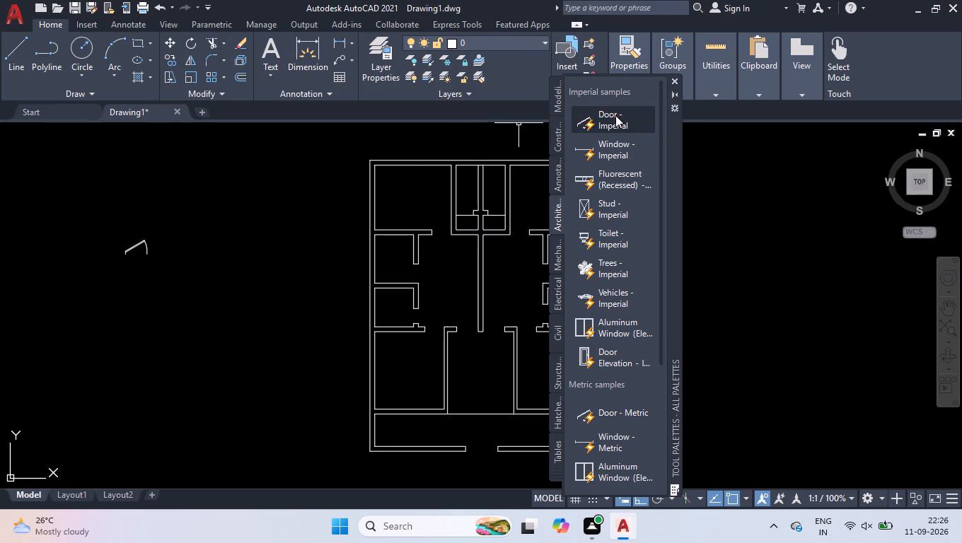
pyautogui.click(615, 115)
pyautogui.click(185, 240)
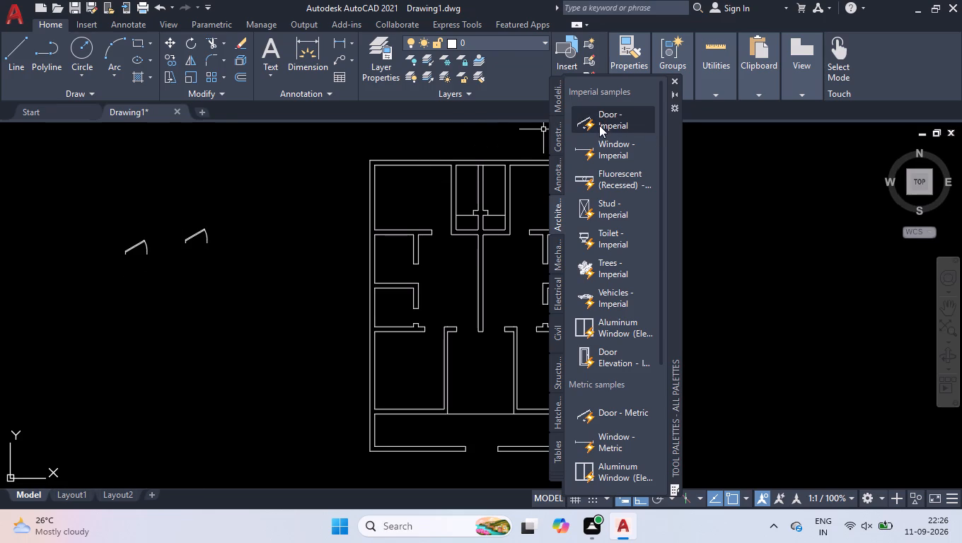
pyautogui.click(598, 125)
pyautogui.click(166, 281)
pyautogui.click(635, 119)
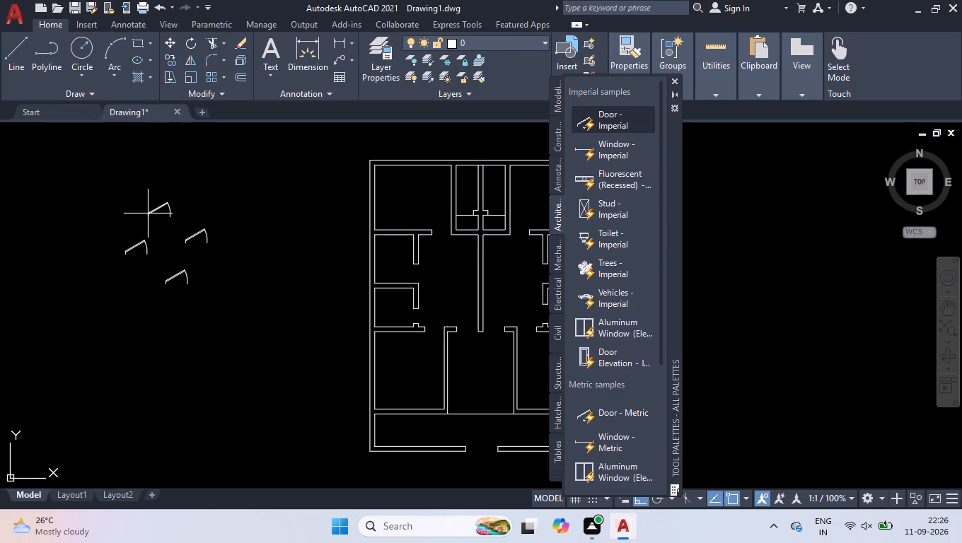
pyautogui.click(157, 214)
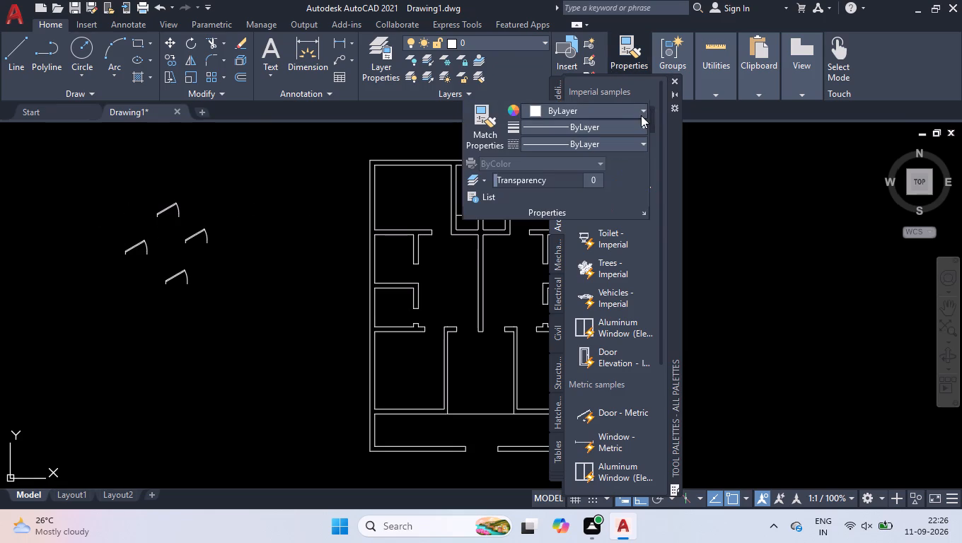
# Place six more Door - Imperial blocks around the four beside the floor plan, for ten in total, and close the palette.
pyautogui.moveTo(671, 223); pyautogui.dragTo(775, 219)
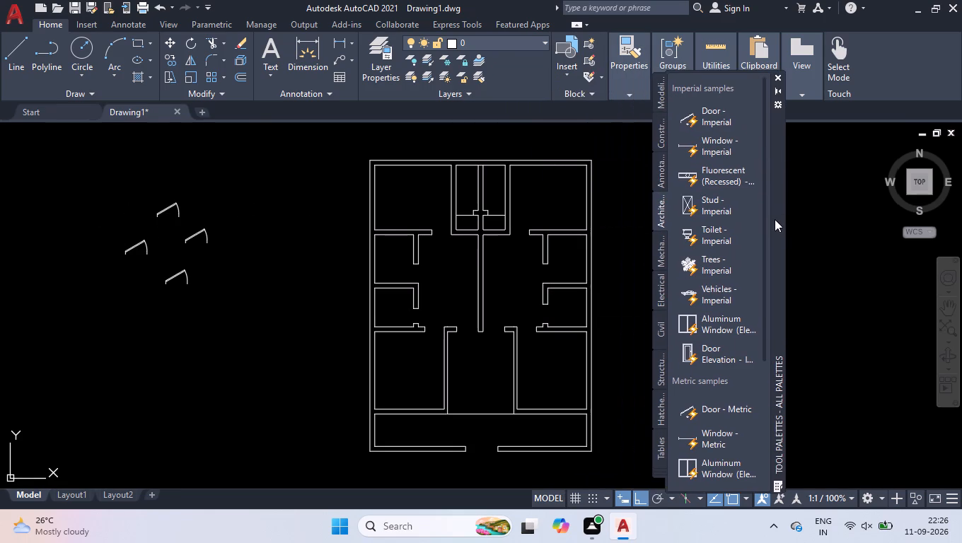
pyautogui.moveTo(775, 219); pyautogui.dragTo(780, 207)
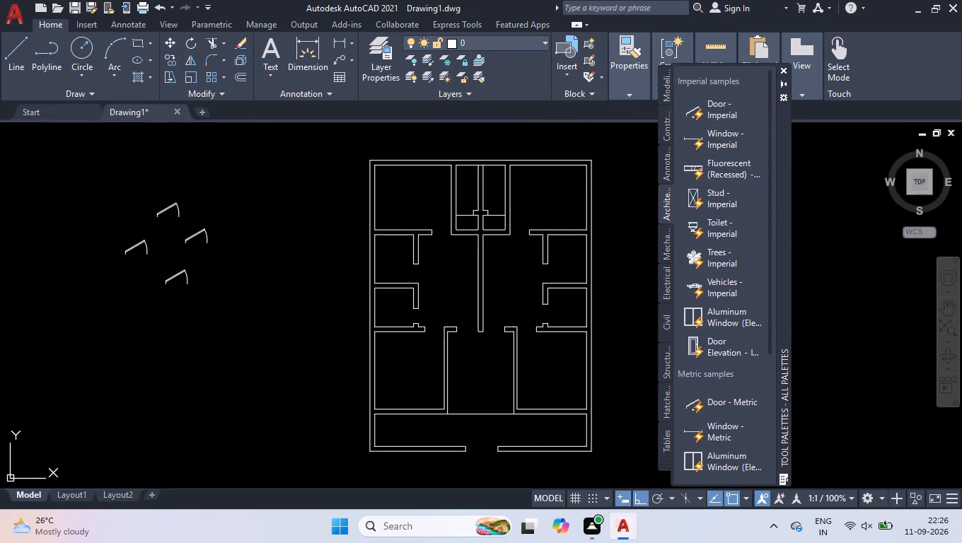
pyautogui.click(724, 110)
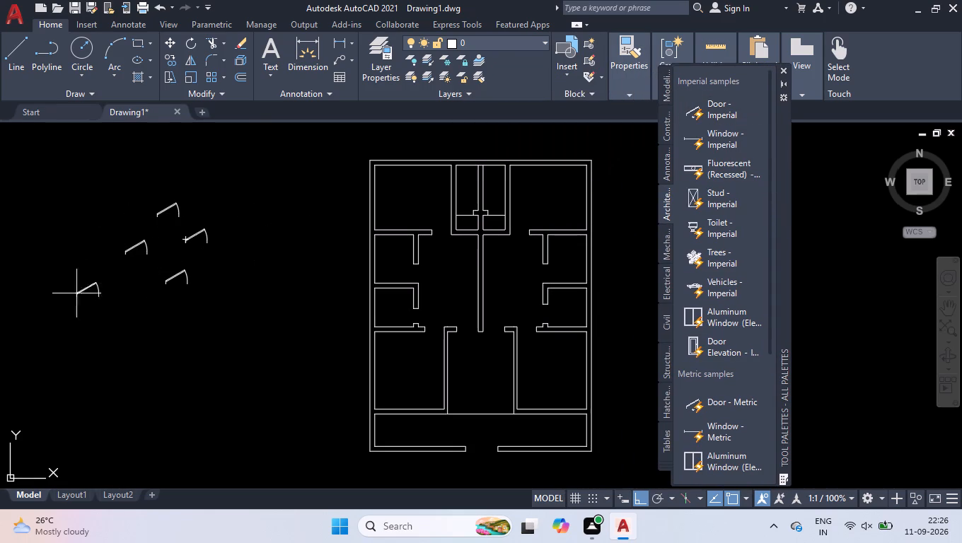
pyautogui.click(123, 293)
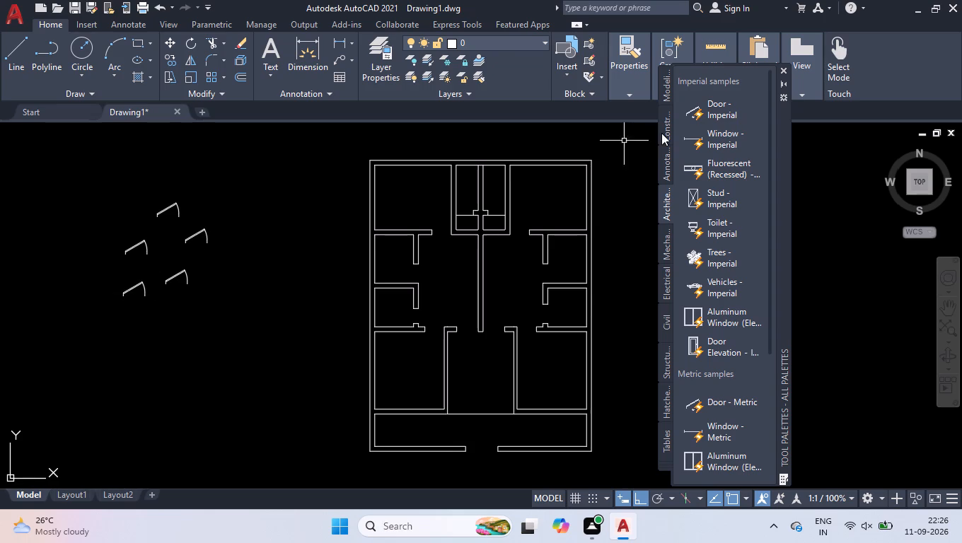
pyautogui.click(707, 115)
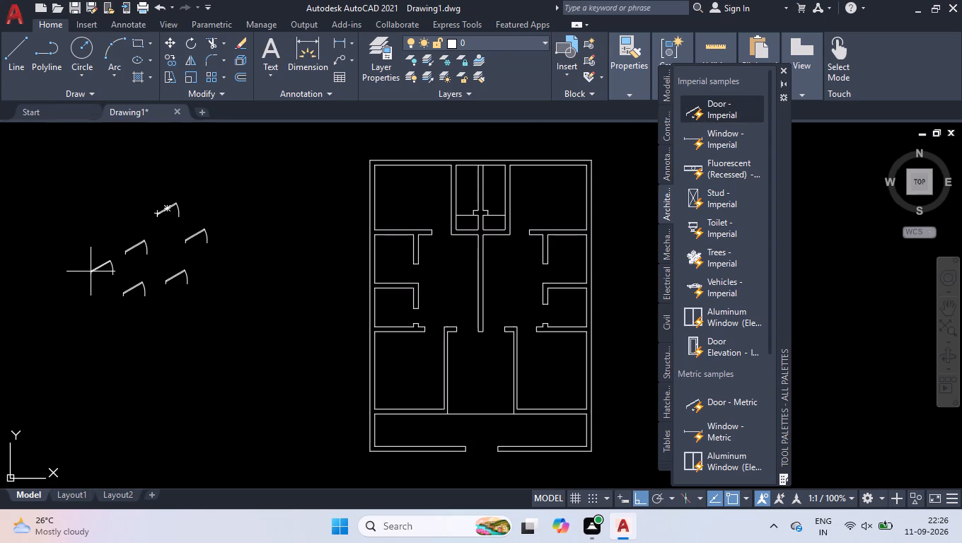
pyautogui.click(91, 271)
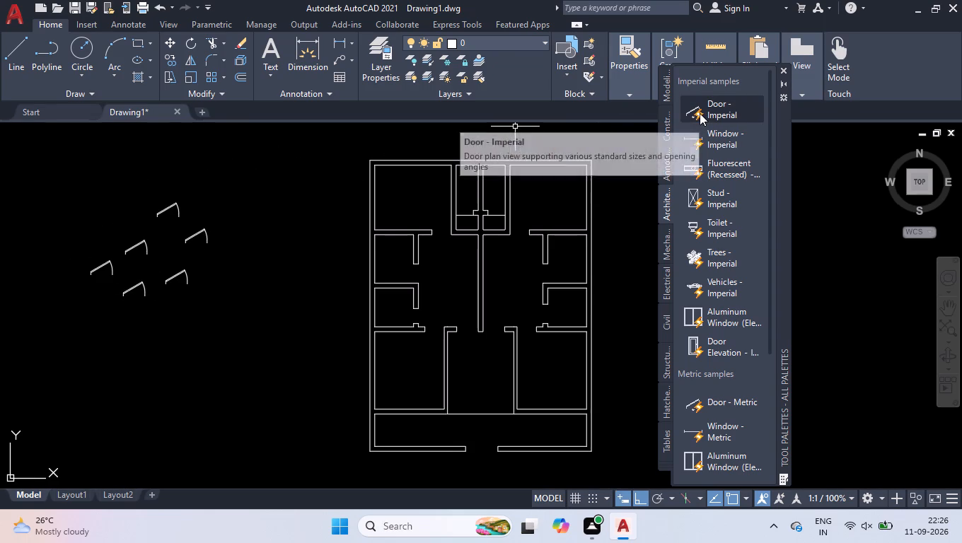
pyautogui.click(699, 112)
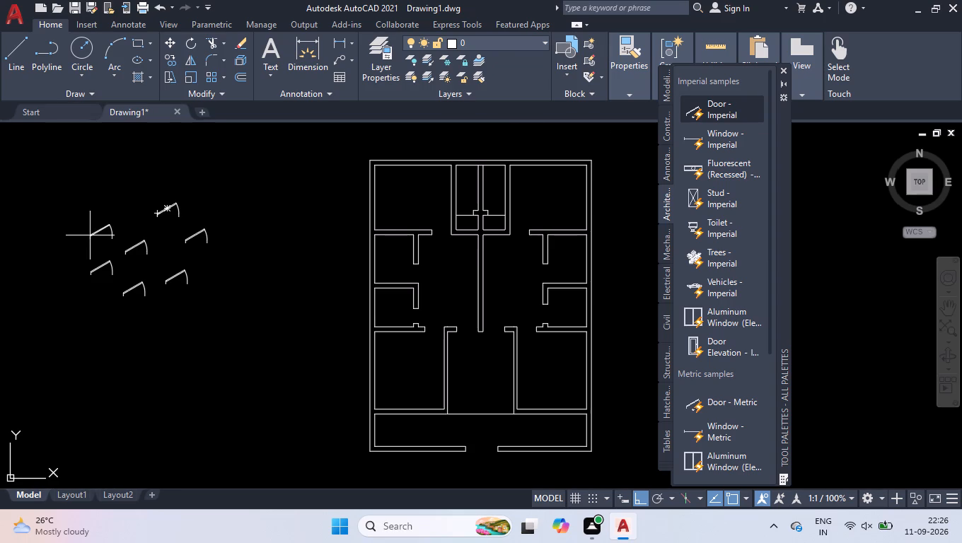
pyautogui.click(90, 235)
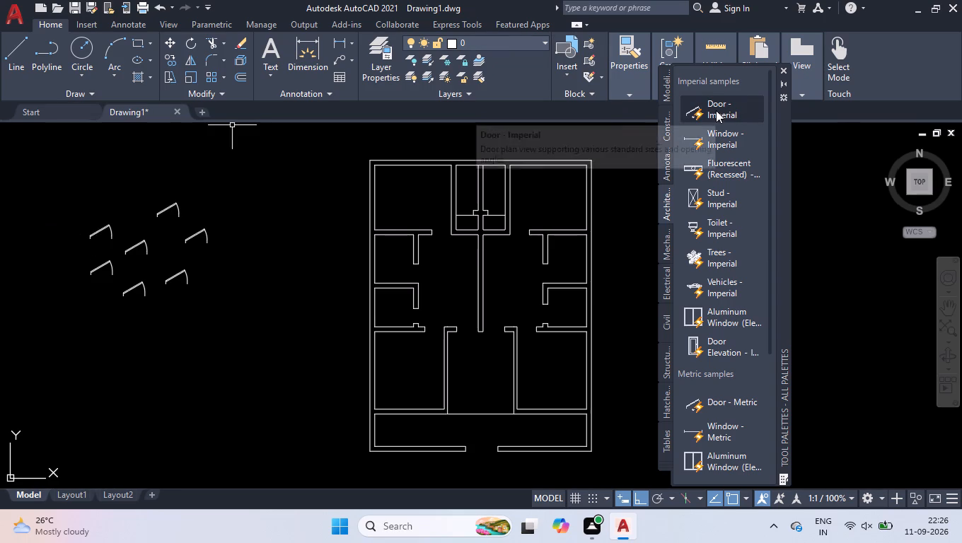
pyautogui.click(716, 110)
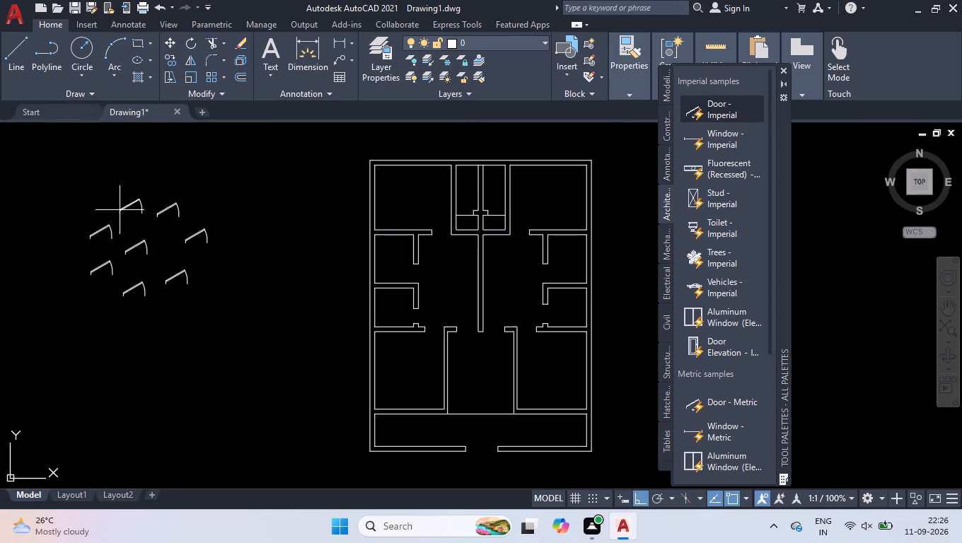
pyautogui.click(126, 223)
pyautogui.click(693, 112)
pyautogui.click(100, 195)
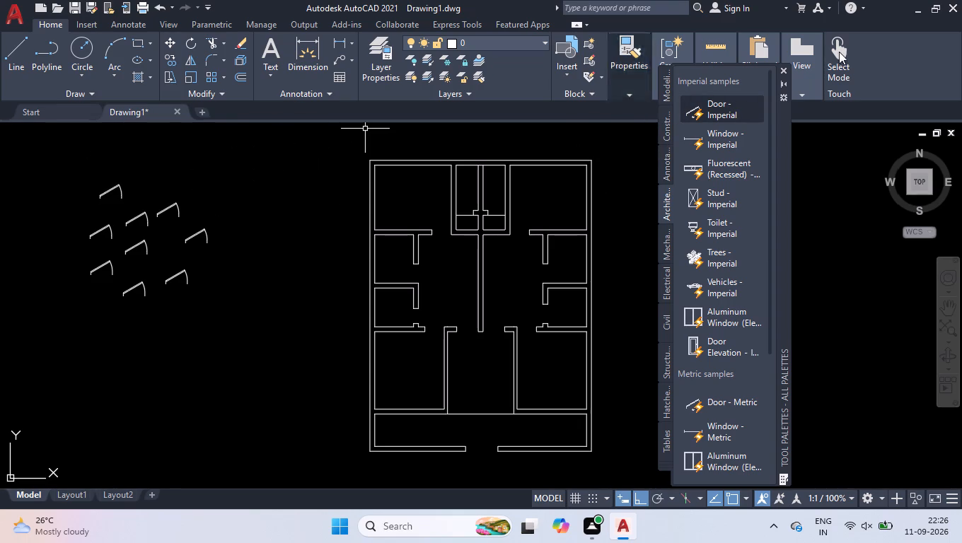
pyautogui.click(743, 115)
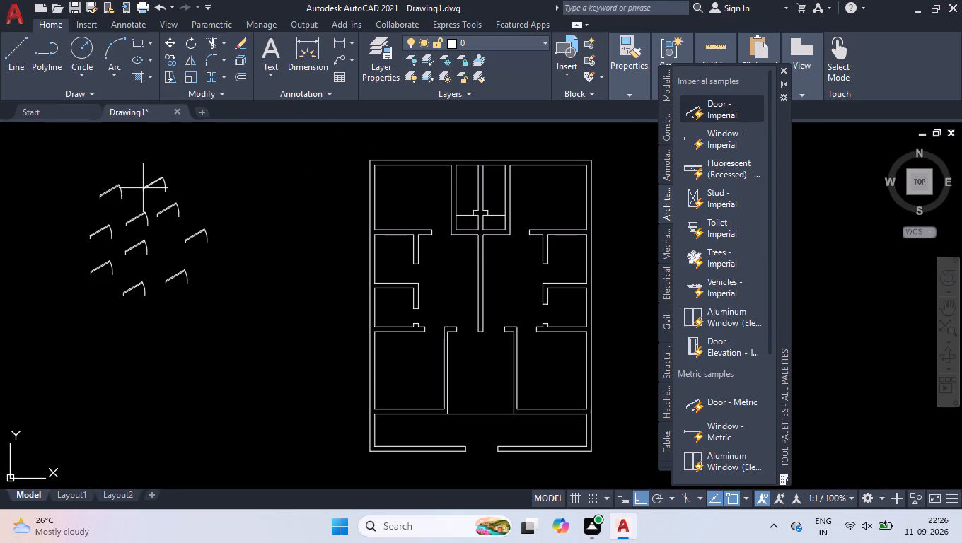
pyautogui.click(144, 188)
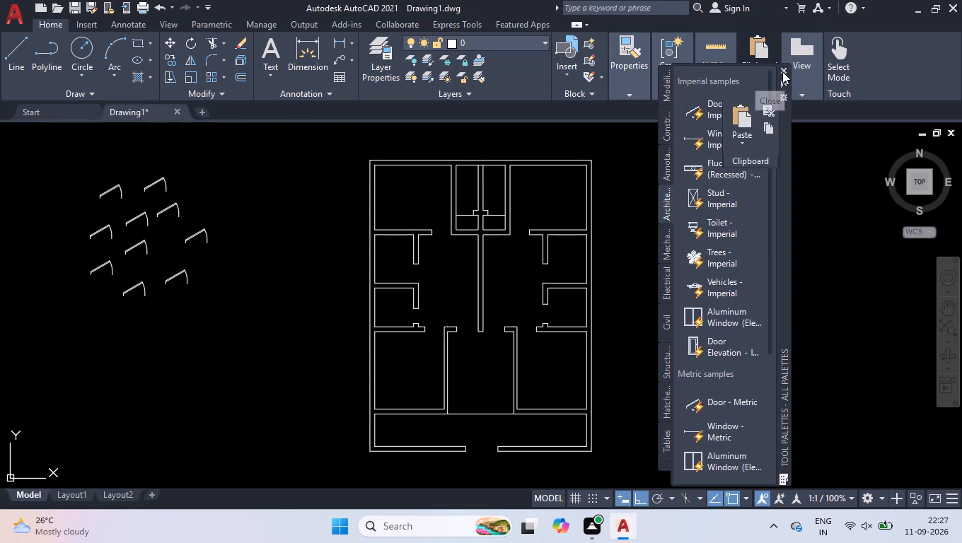
pyautogui.click(782, 70)
# Set the opening angle of all ten door blocks to Open 90º and deselect them.
pyautogui.click(258, 142)
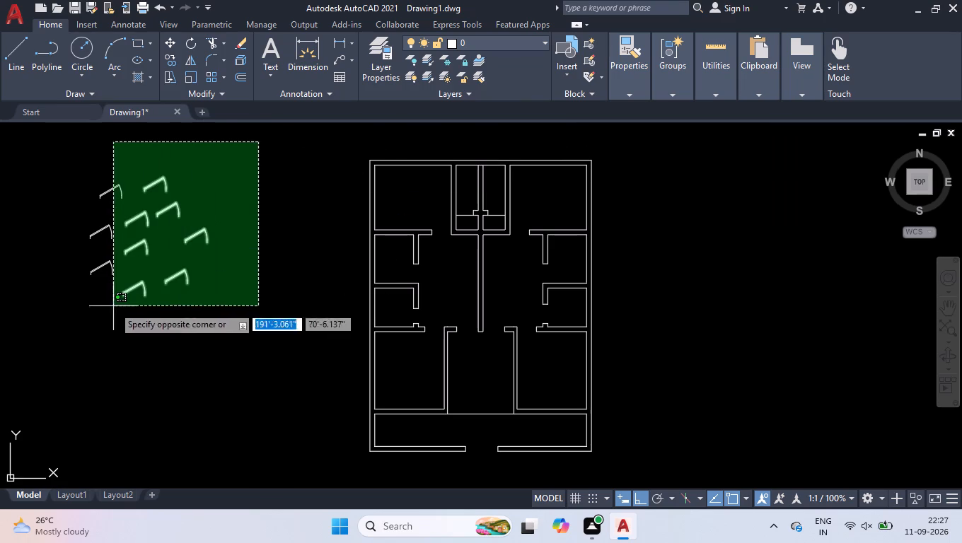
pyautogui.click(18, 330)
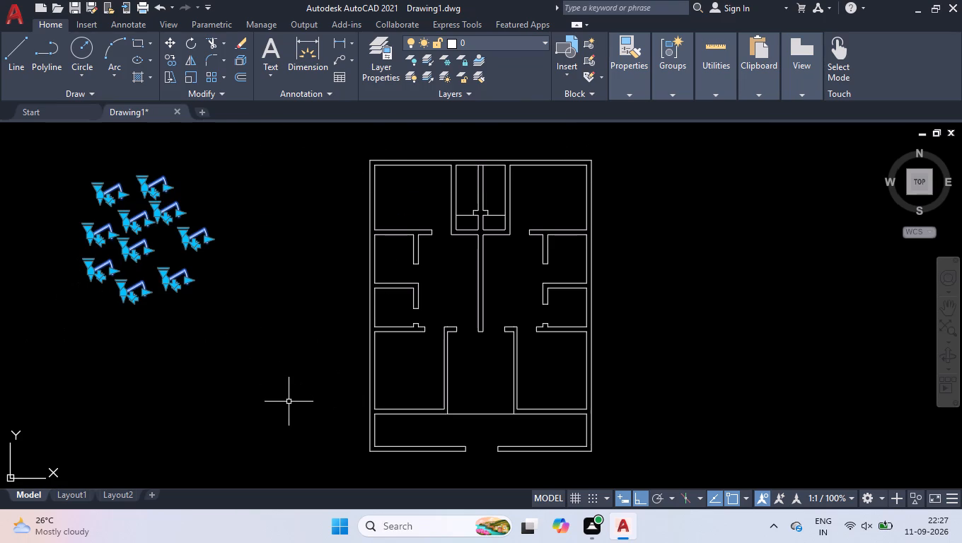
pyautogui.hotkey('ctrl', '1')
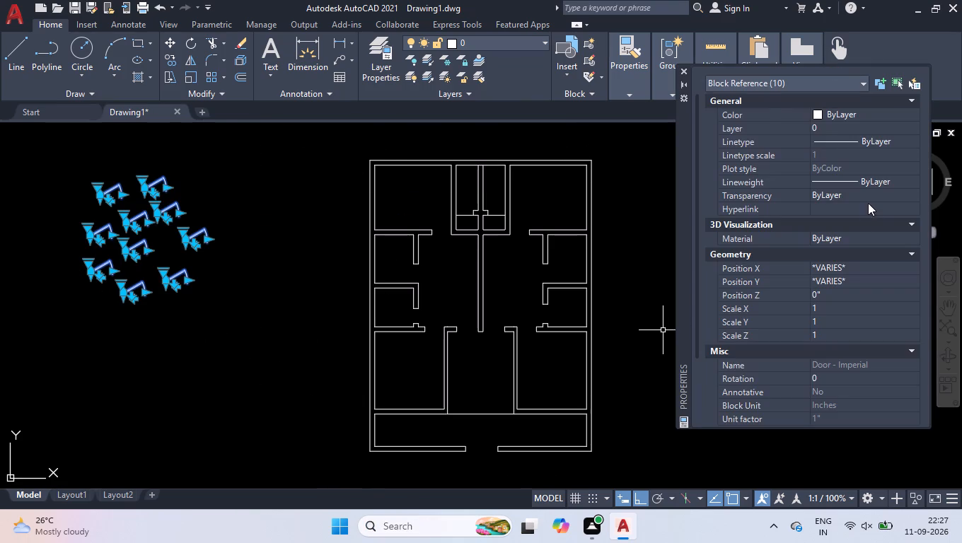
pyautogui.scroll(-6, 869, 204)
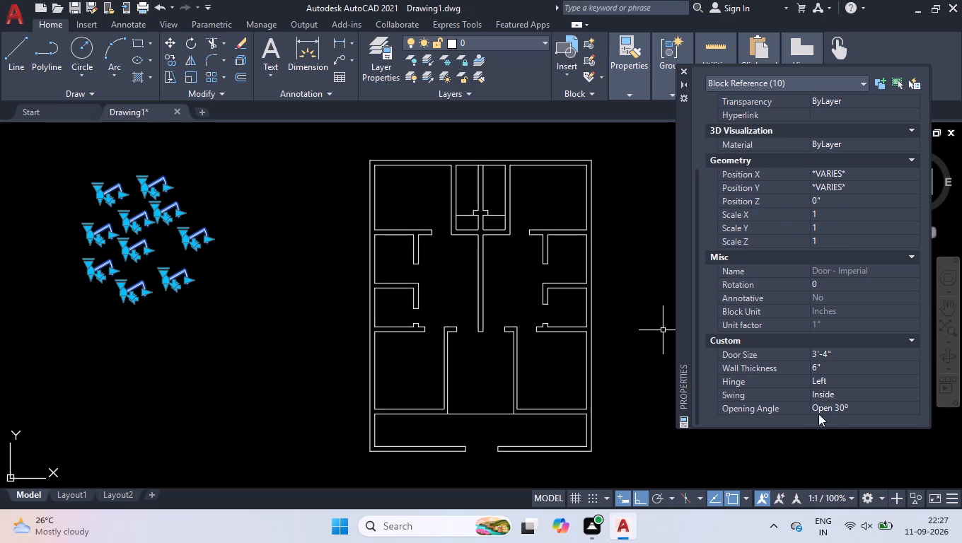
pyautogui.doubleClick(831, 411)
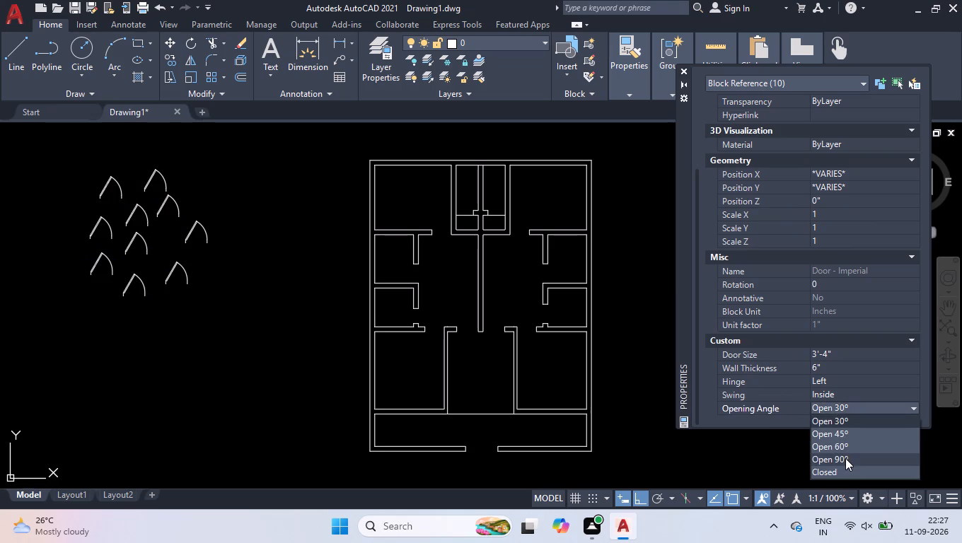
pyautogui.click(845, 458)
pyautogui.click(686, 71)
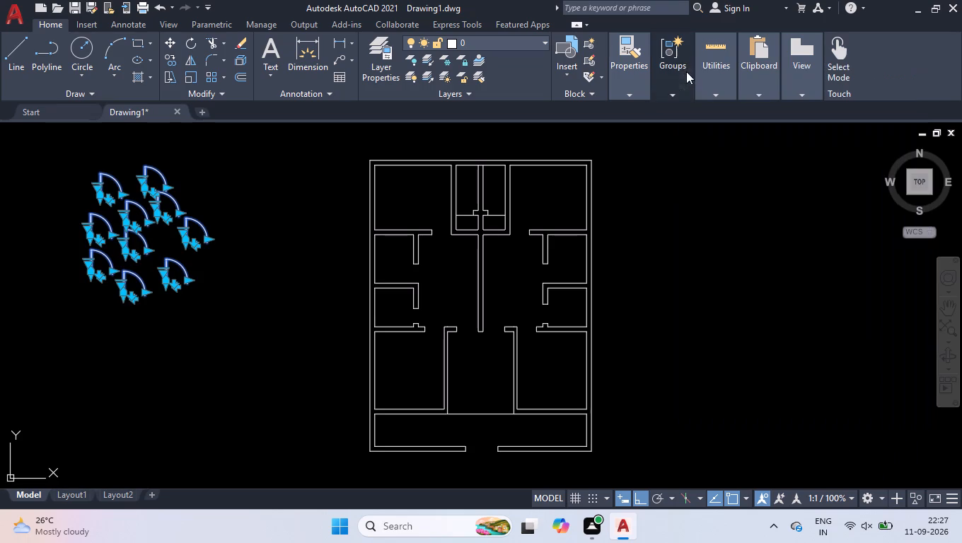
pyautogui.rightClick(248, 240)
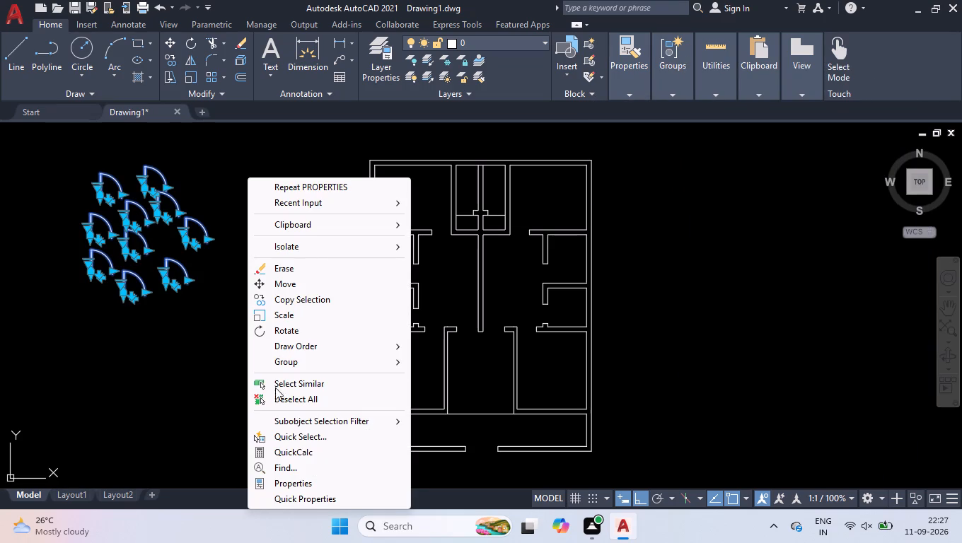
pyautogui.click(276, 403)
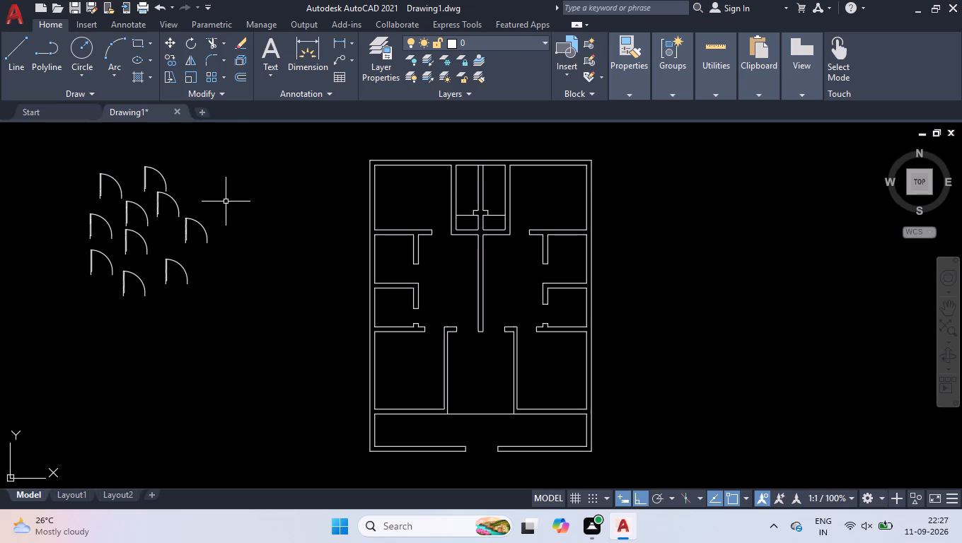
# Move one door block by its lower hinge-side endpoint to the wall corner at the upper east room's doorway.
pyautogui.click(173, 200)
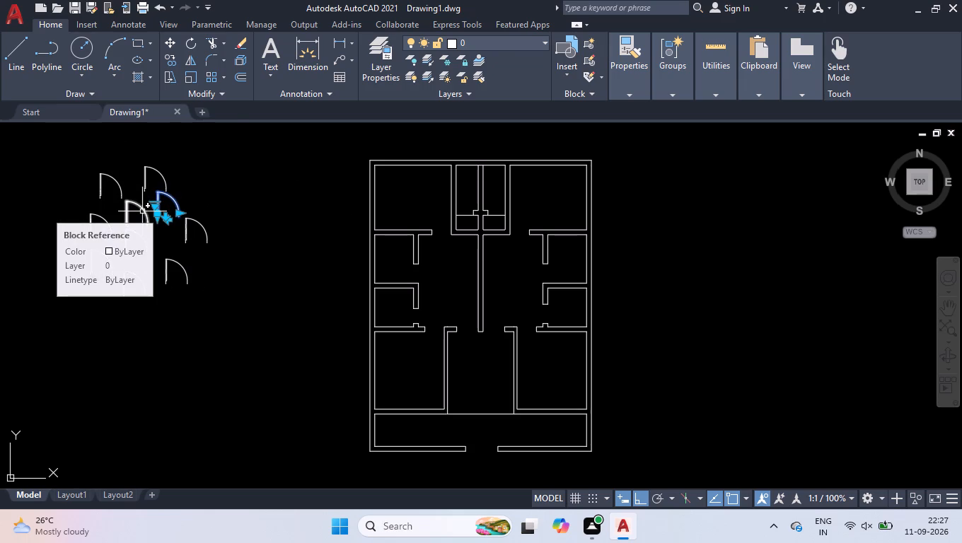
pyautogui.scroll(5, 149, 209)
pyautogui.scroll(-2, 167, 193)
pyautogui.scroll(1, 173, 165)
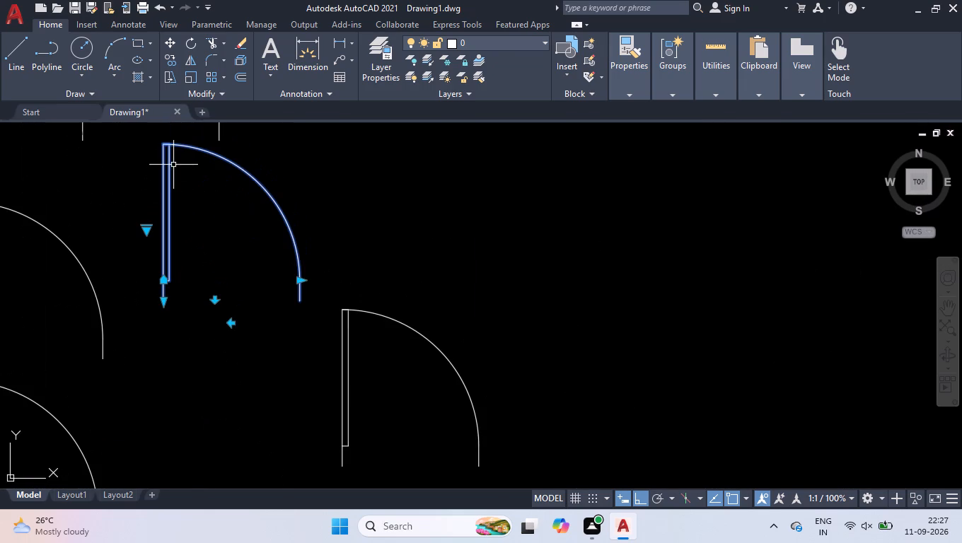
pyautogui.scroll(1, 166, 135)
pyautogui.press('m')
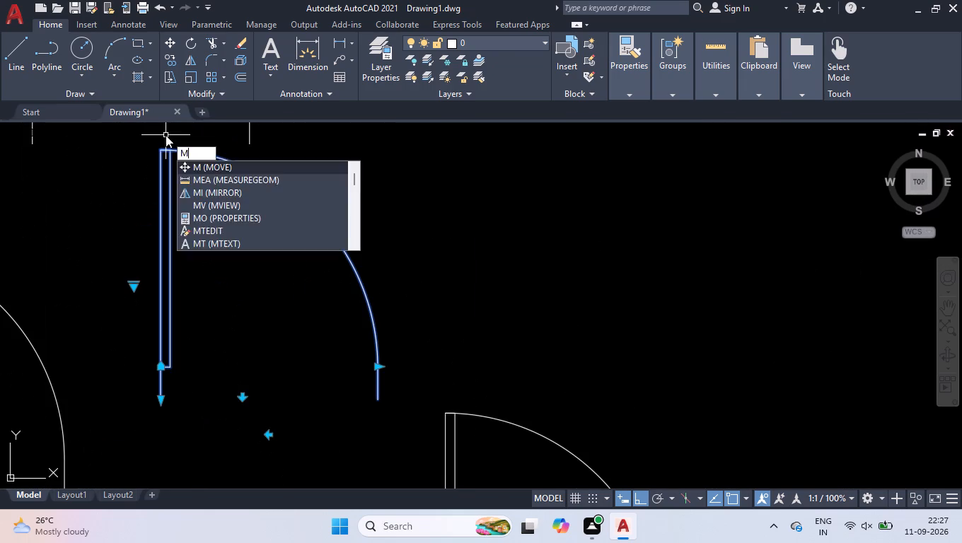
pyautogui.press('Return')
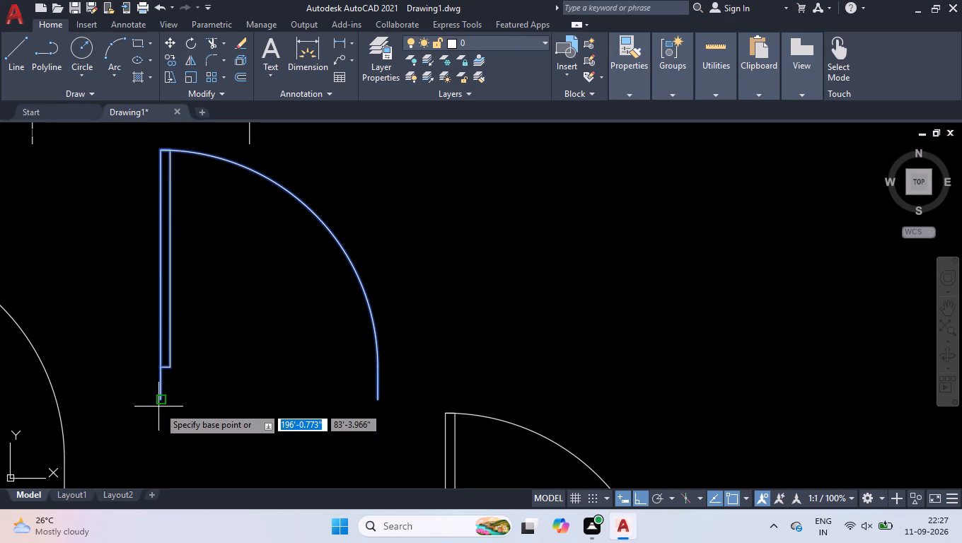
pyautogui.click(158, 404)
pyautogui.scroll(-2, 146, 399)
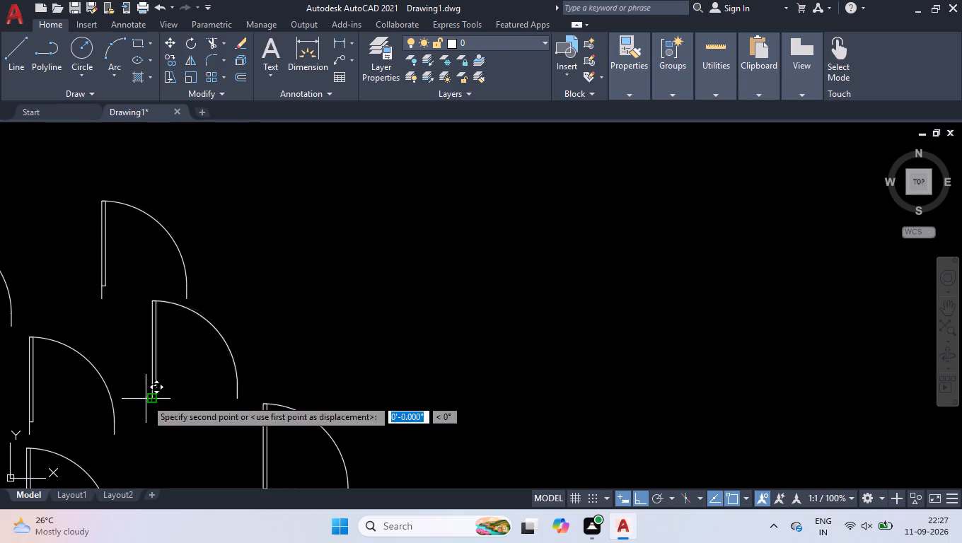
pyautogui.scroll(-2, 153, 382)
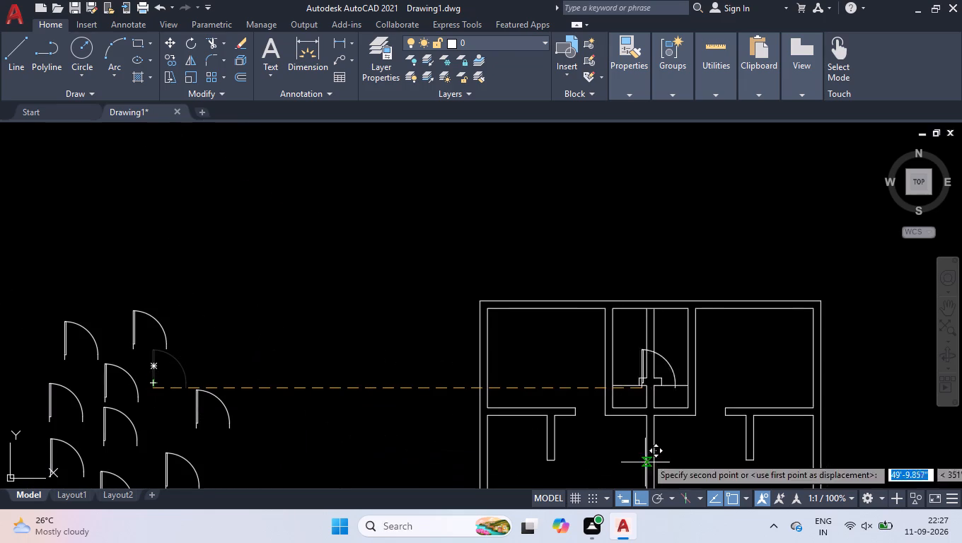
pyautogui.scroll(3, 713, 430)
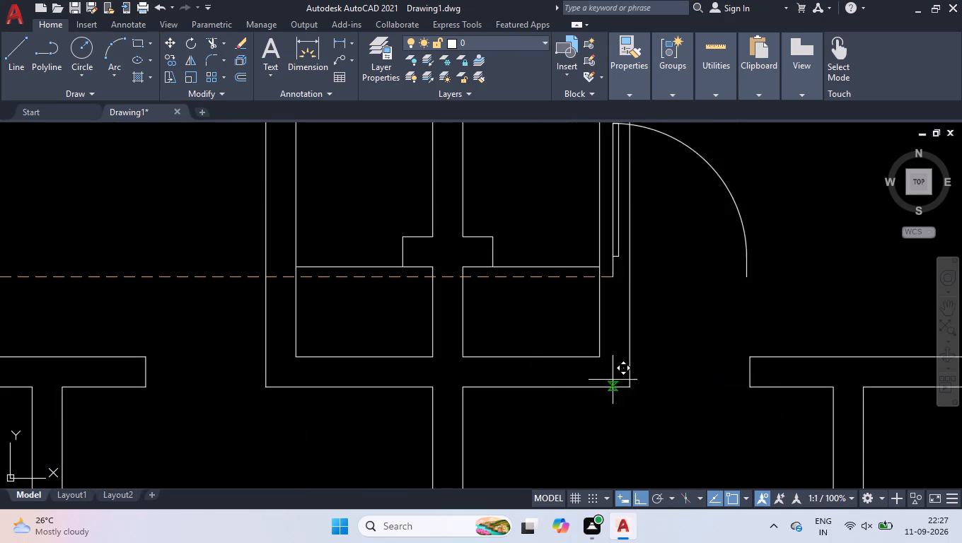
pyautogui.scroll(2, 677, 406)
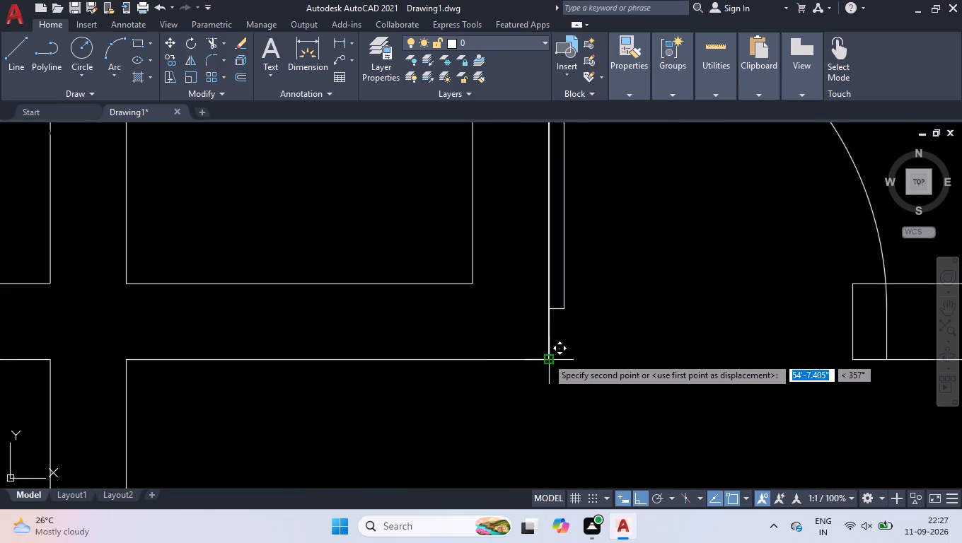
pyautogui.click(547, 357)
# Shrink the placed door's width to meet the opposite wall end of the upper east room's doorway, and deselect it.
pyautogui.scroll(-2, 547, 357)
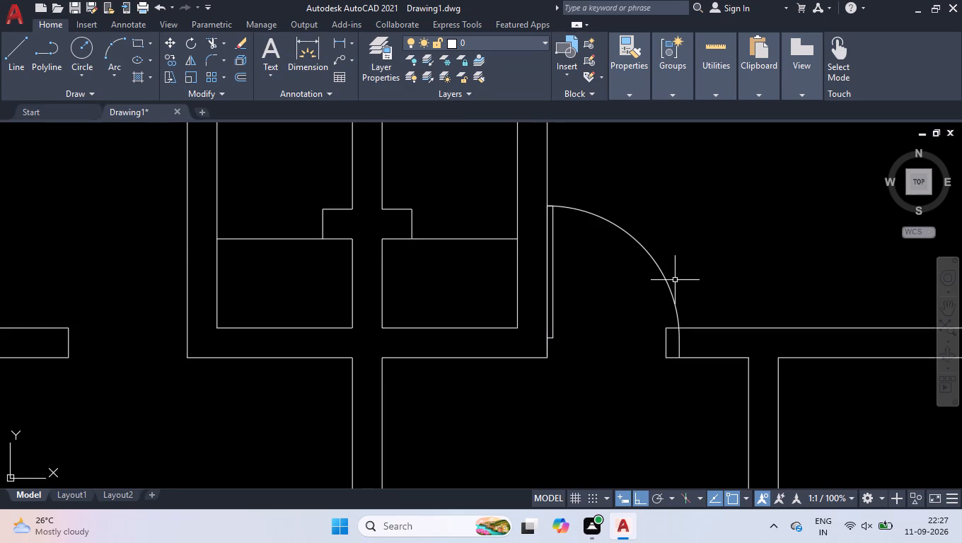
pyautogui.click(673, 280)
pyautogui.click(651, 284)
pyautogui.scroll(2, 673, 340)
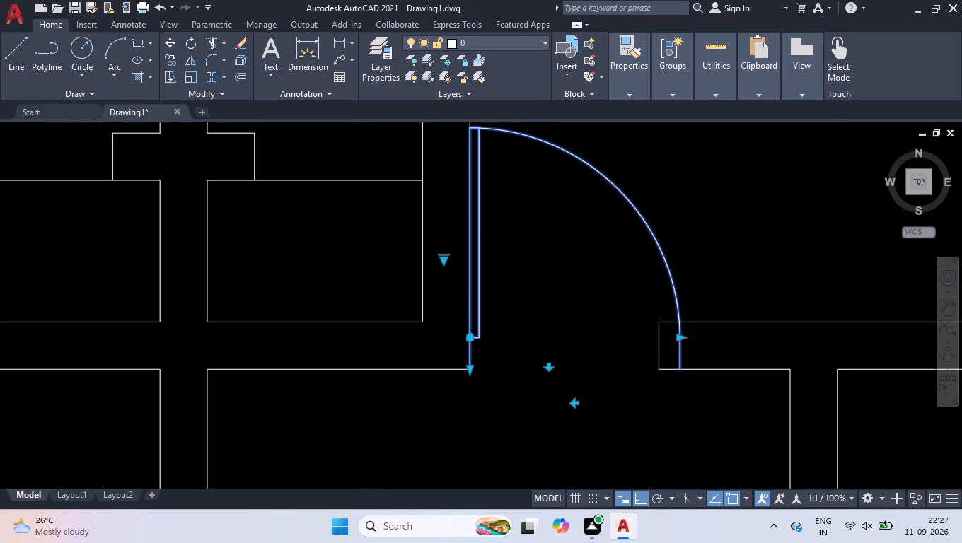
pyautogui.scroll(2, 673, 340)
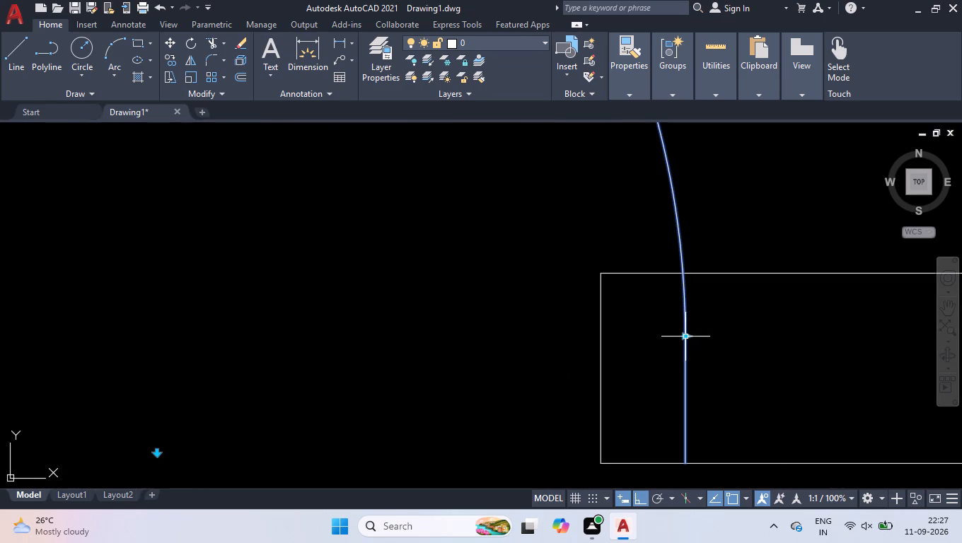
pyautogui.click(684, 336)
pyautogui.click(605, 345)
pyautogui.rightClick(605, 346)
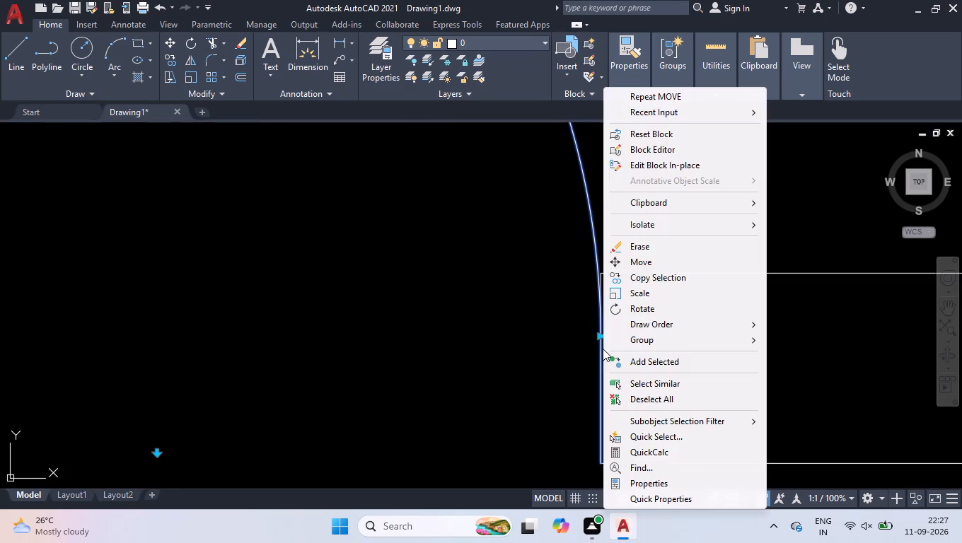
pyautogui.click(661, 404)
# Flip the easternmost spare door block horizontally so that its leaf hinges on the east side.
pyautogui.scroll(-5, 494, 245)
pyautogui.scroll(-4, 571, 272)
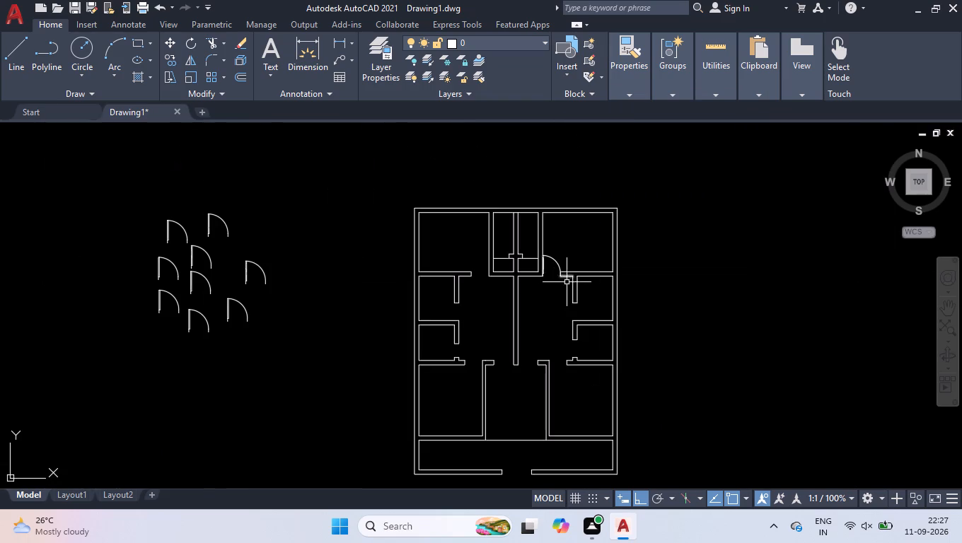
pyautogui.scroll(1, 233, 269)
pyautogui.click(275, 257)
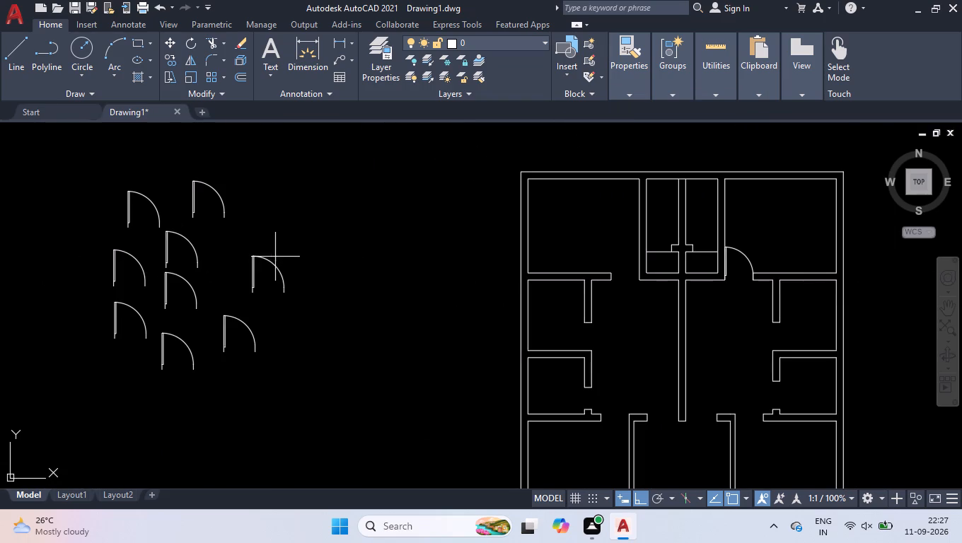
pyautogui.click(256, 270)
pyautogui.scroll(3, 255, 275)
pyautogui.click(296, 346)
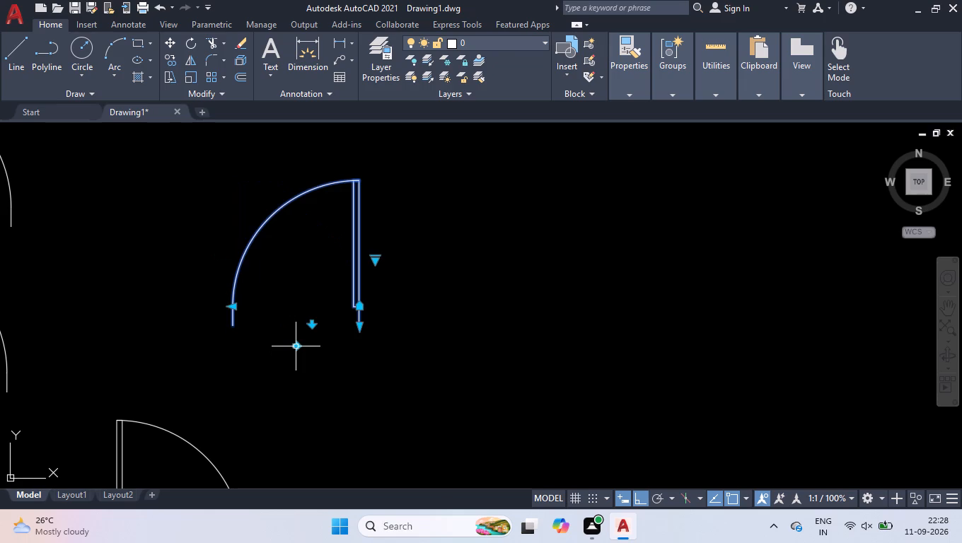
# Move the flipped door by its lower hinge-side endpoint to the wall corner at the upper west room's doorway.
pyautogui.press('m')
pyautogui.press('Return')
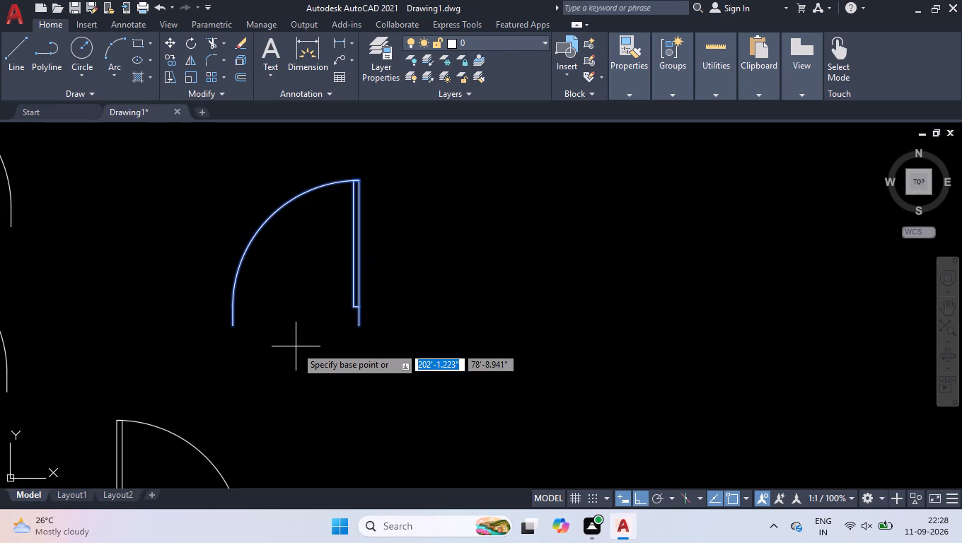
pyautogui.click(356, 328)
pyautogui.scroll(-2, 323, 325)
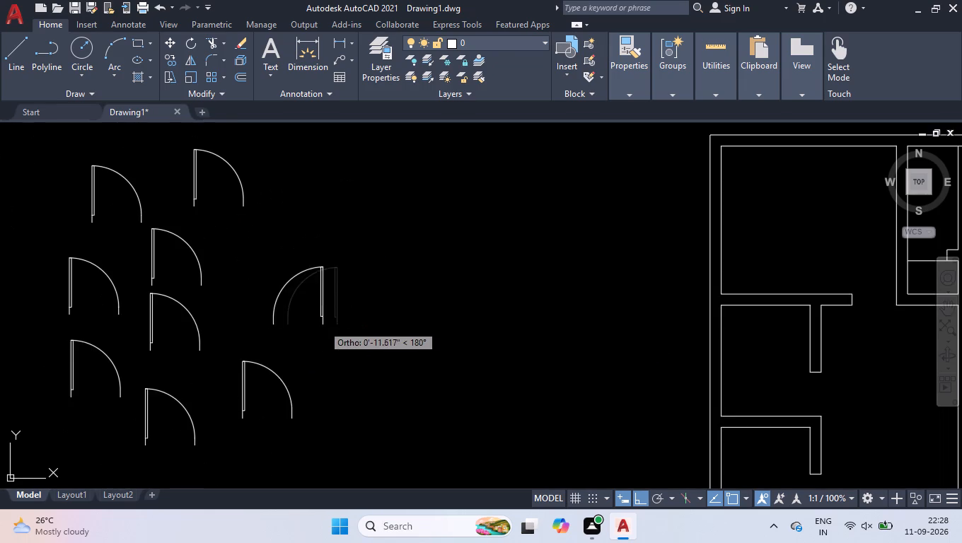
pyautogui.scroll(-2, 375, 309)
pyautogui.scroll(3, 579, 295)
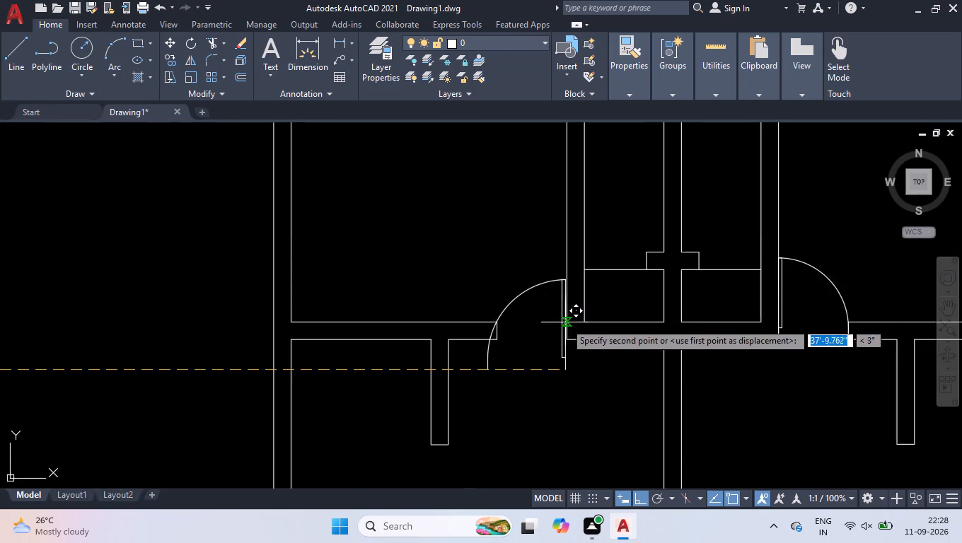
pyautogui.scroll(5, 565, 322)
pyautogui.scroll(-2, 555, 389)
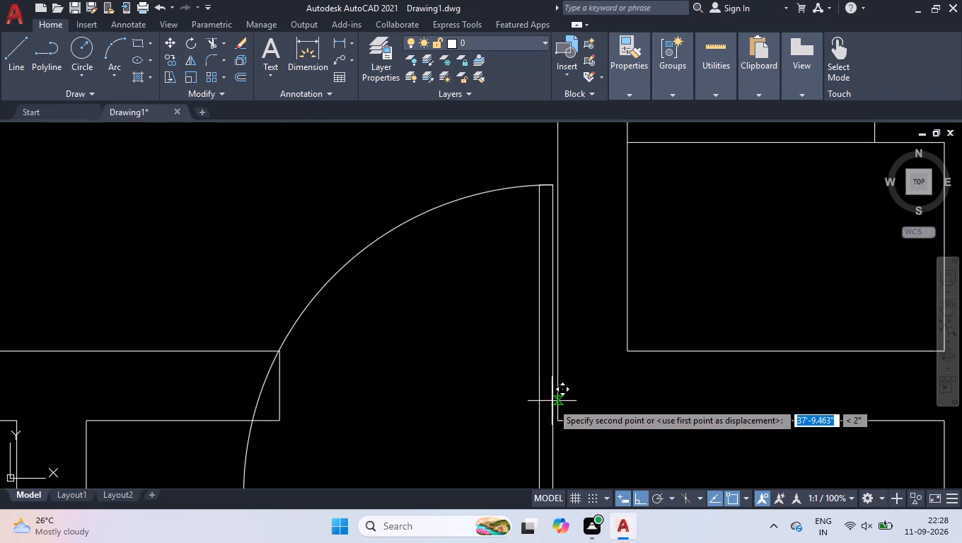
pyautogui.click(556, 420)
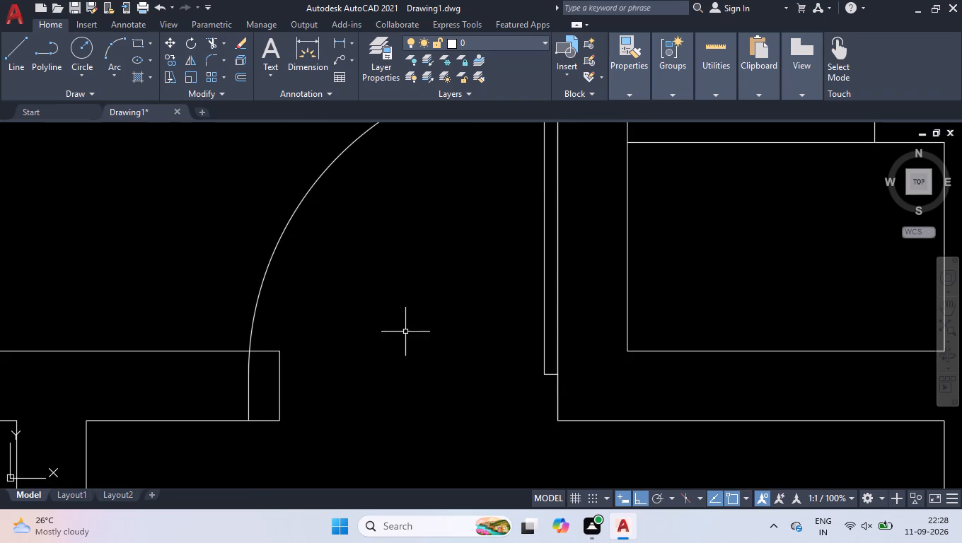
# Shrink the upper west room's door to a 3' width so it meets the opposite wall end, and deselect it.
pyautogui.click(280, 287)
pyautogui.click(186, 265)
pyautogui.scroll(3, 283, 411)
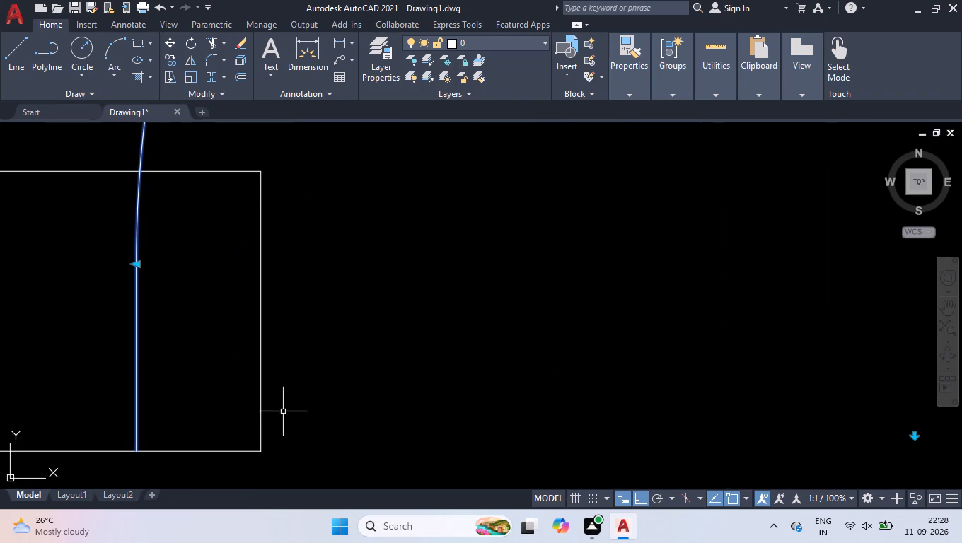
pyautogui.click(133, 261)
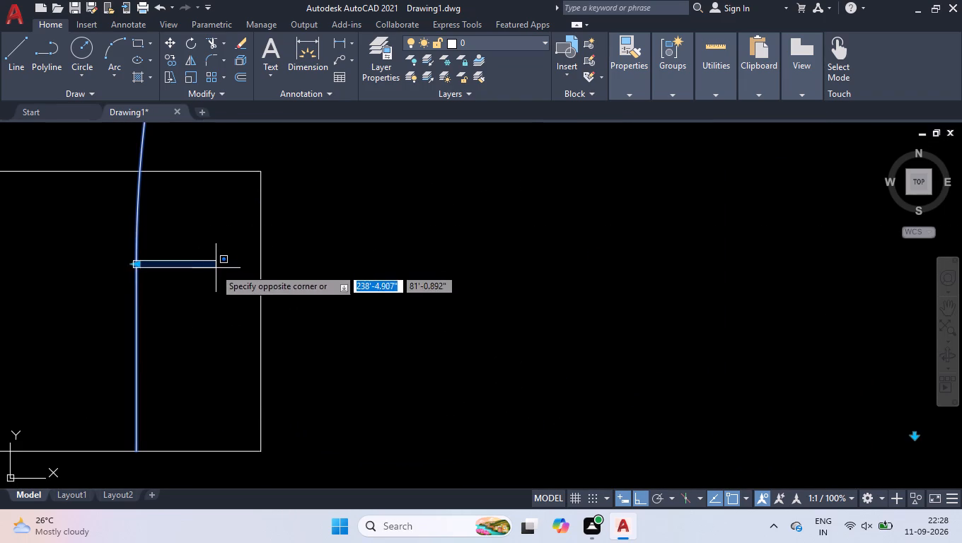
pyautogui.click(214, 268)
pyautogui.click(137, 265)
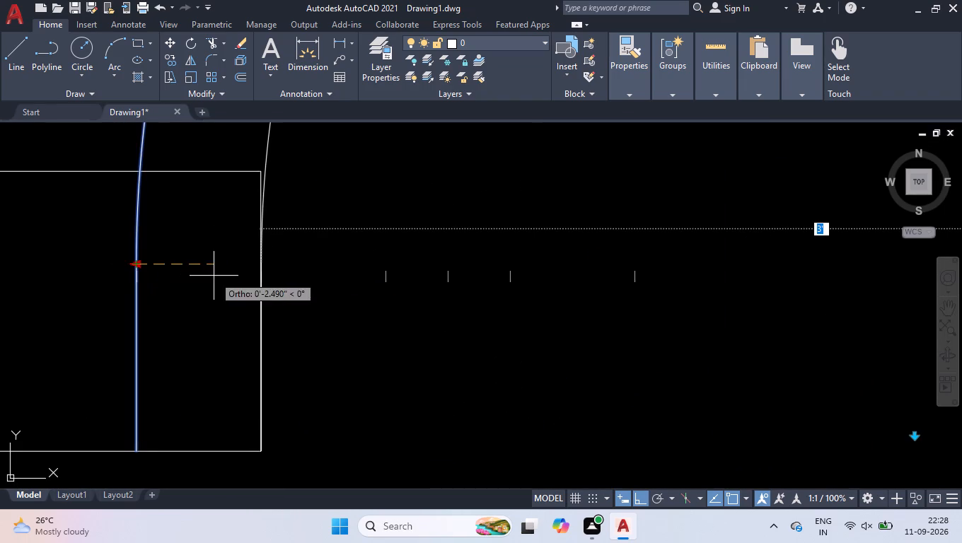
pyautogui.click(214, 276)
pyautogui.rightClick(214, 276)
pyautogui.click(261, 395)
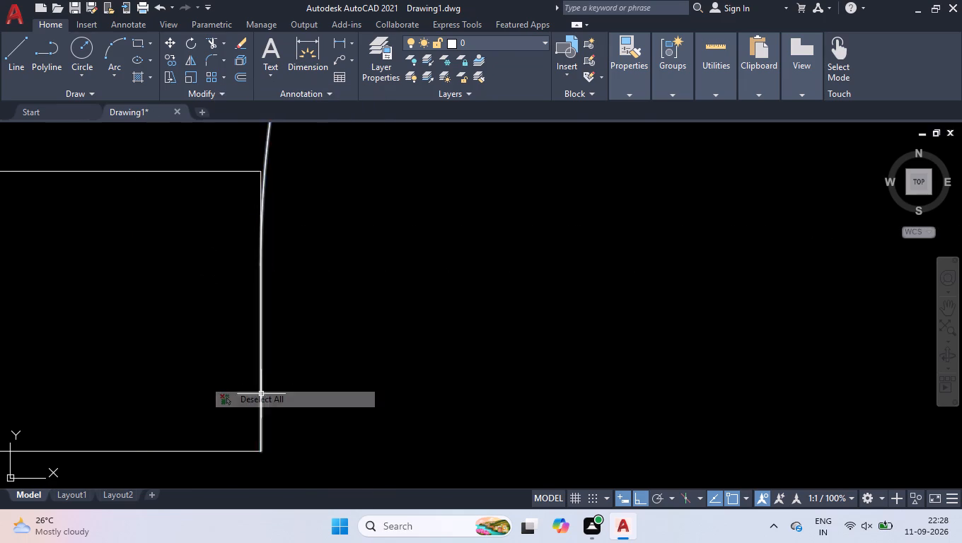
# Rotate the topmost spare door block 90° counterclockwise about its lower hinge-side endpoint.
pyautogui.scroll(-9, 315, 261)
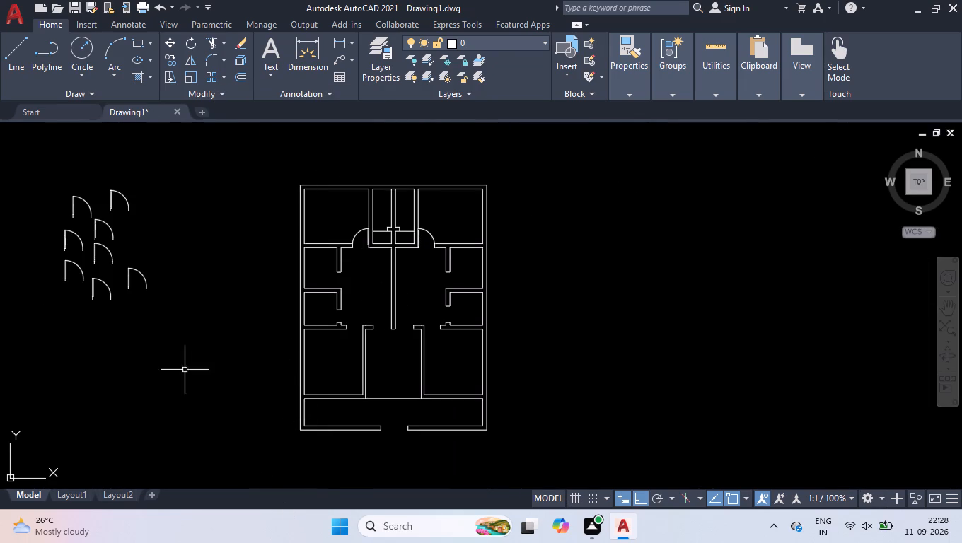
pyautogui.scroll(1, 93, 189)
pyautogui.click(158, 203)
pyautogui.click(111, 210)
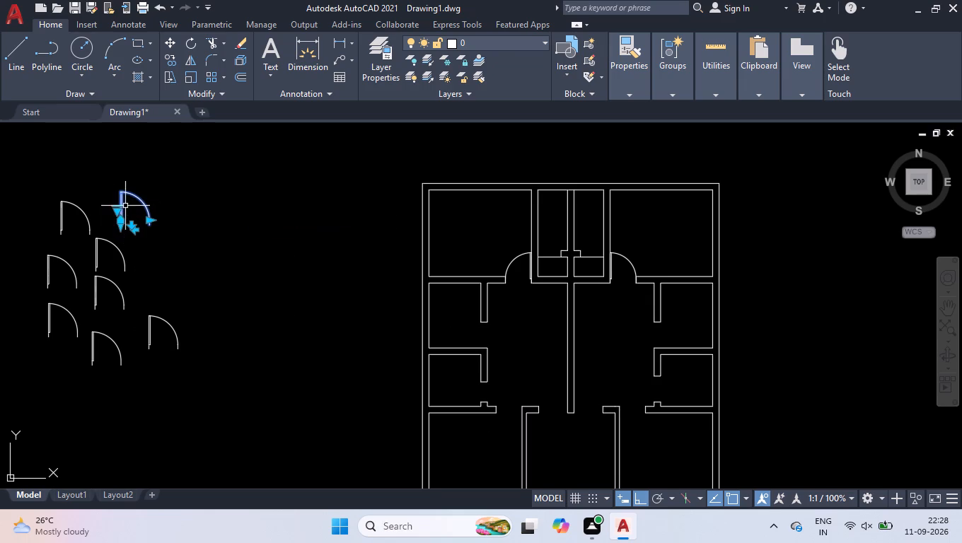
pyautogui.scroll(3, 125, 203)
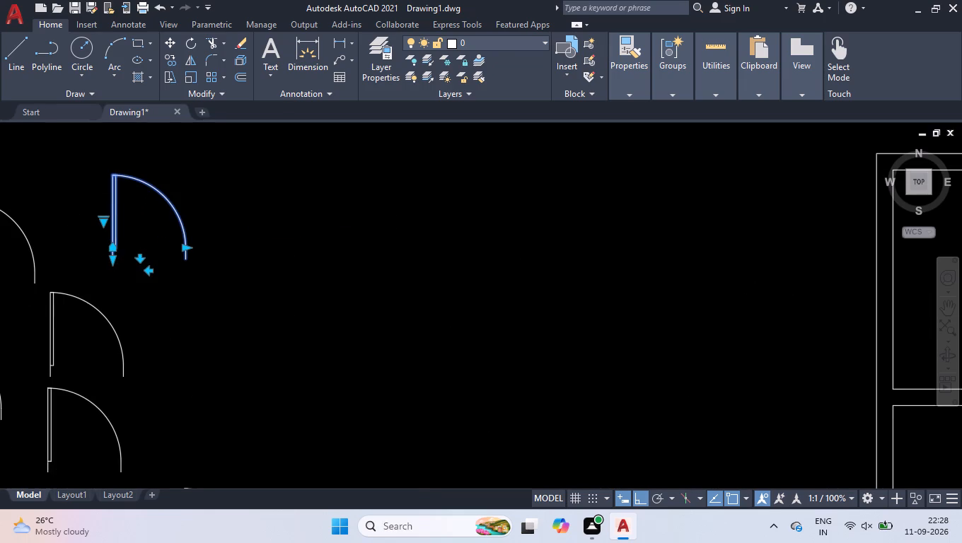
pyautogui.scroll(1, 117, 189)
pyautogui.write('ro')
pyautogui.press('Return')
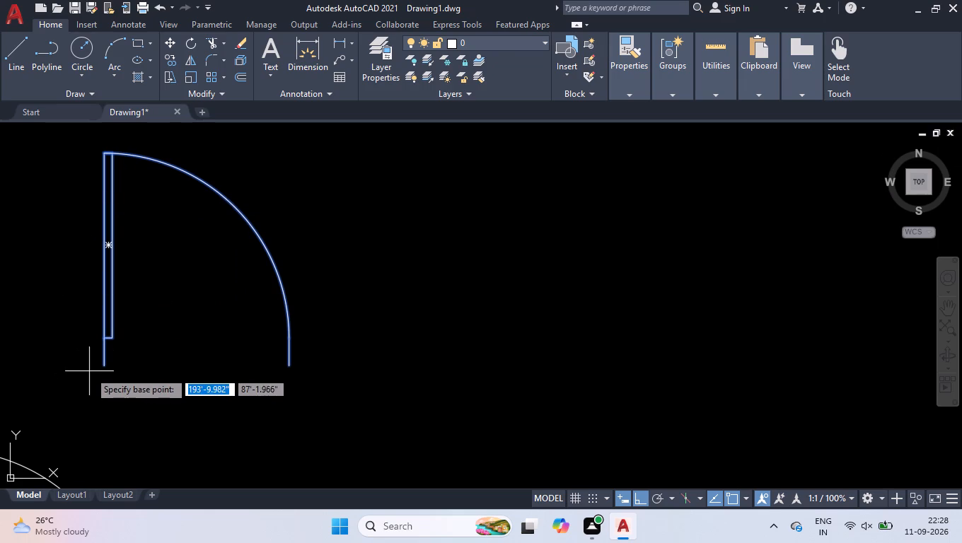
pyautogui.click(106, 365)
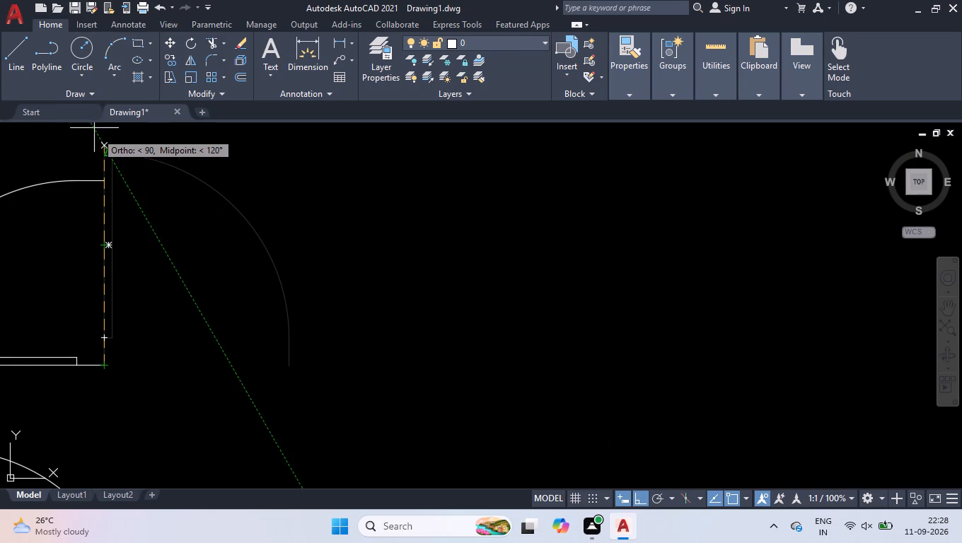
pyautogui.click(93, 228)
# Move the rotated door block by its hinge-side endpoint to the wall corner south of the second west room's doorway.
pyautogui.scroll(-2, 93, 228)
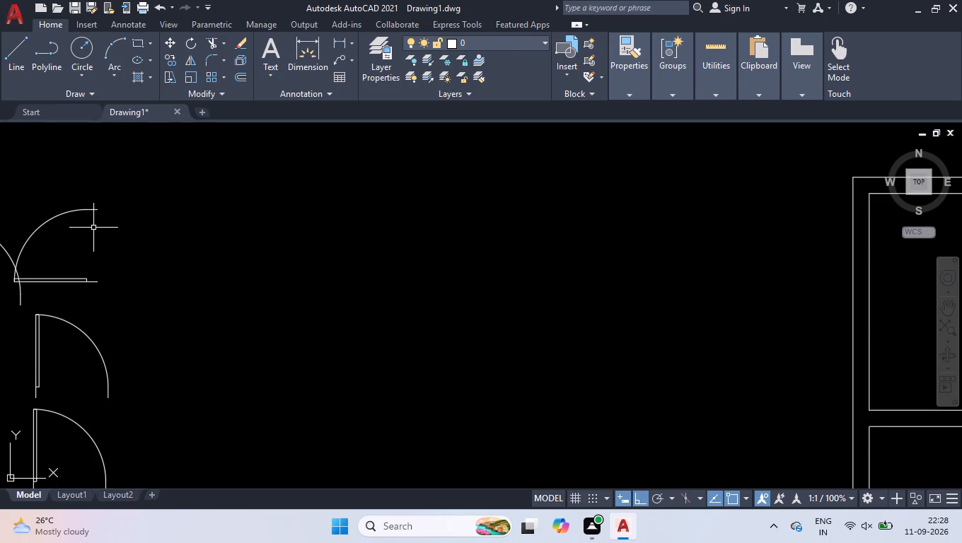
pyautogui.click(70, 276)
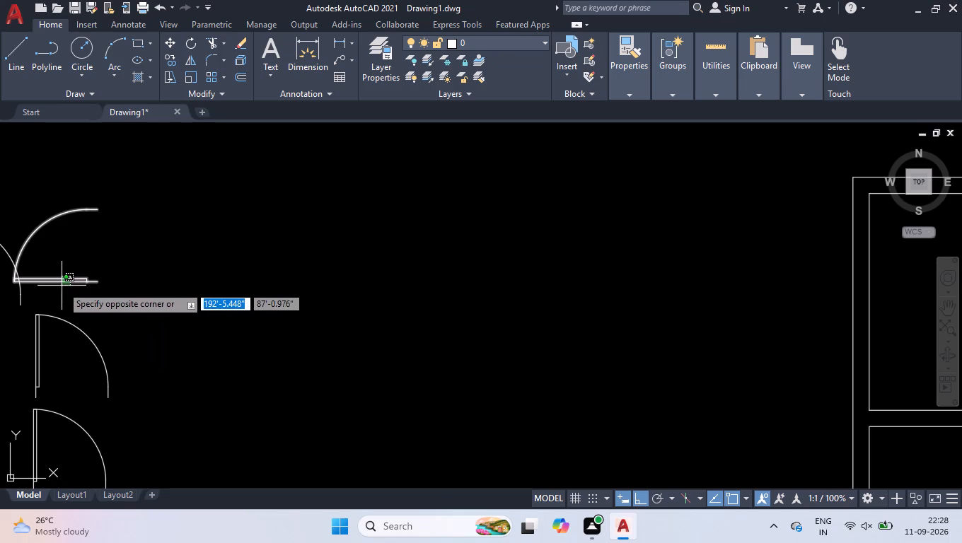
pyautogui.click(62, 286)
pyautogui.scroll(1, 41, 266)
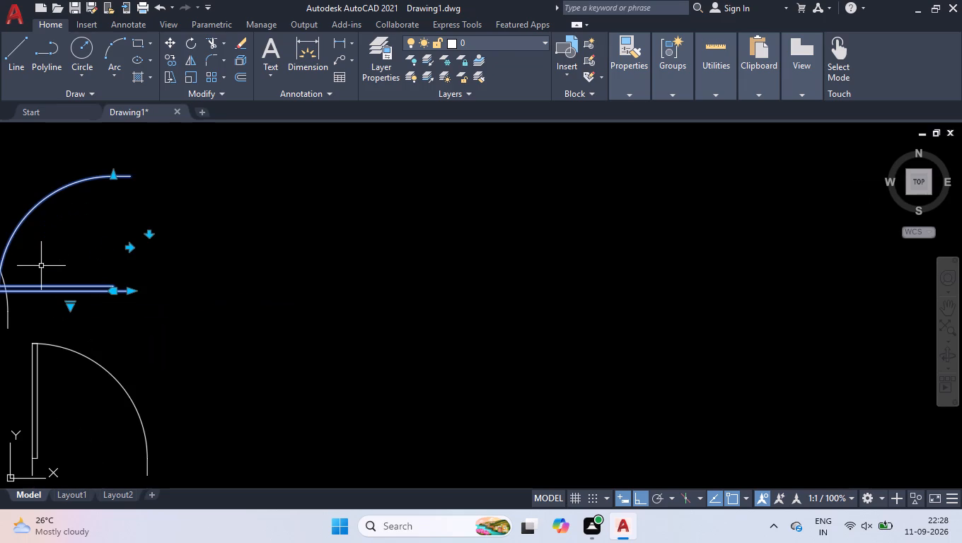
pyautogui.press('m')
pyautogui.press('Return')
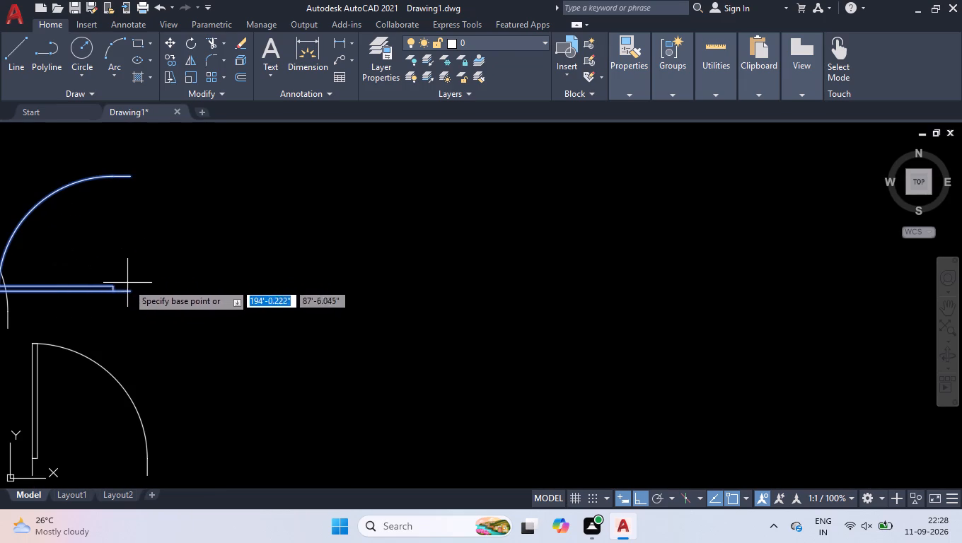
pyautogui.click(130, 290)
pyautogui.scroll(-3, 125, 286)
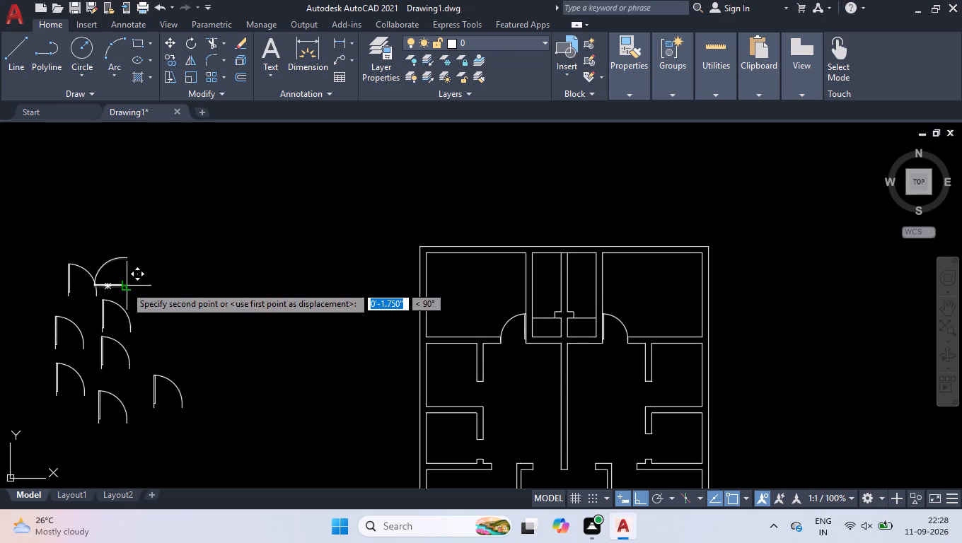
pyautogui.scroll(2, 482, 421)
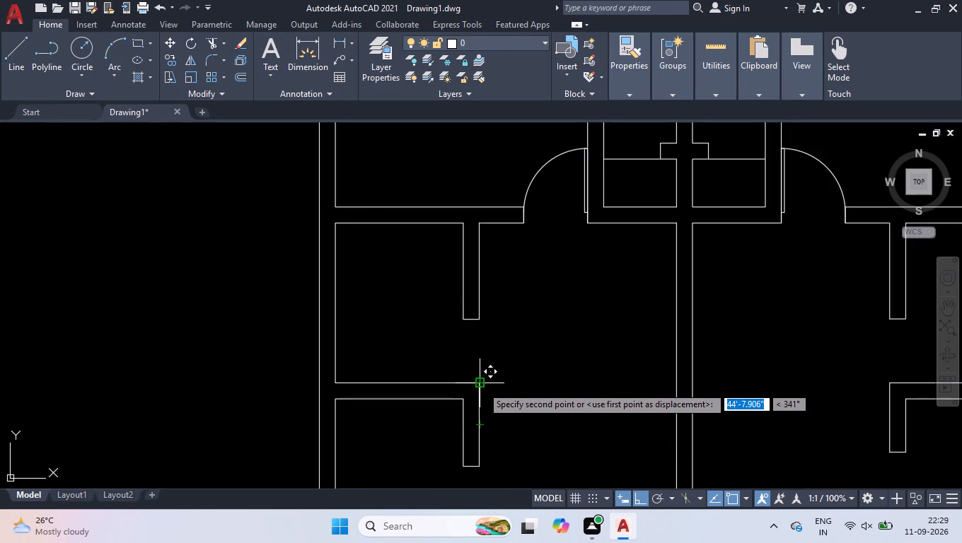
pyautogui.click(482, 385)
# Shrink the second west room's door by two size increments, bringing its arc end just below the wall end opposite.
pyautogui.moveTo(453, 345); pyautogui.dragTo(447, 336)
pyautogui.click(386, 299)
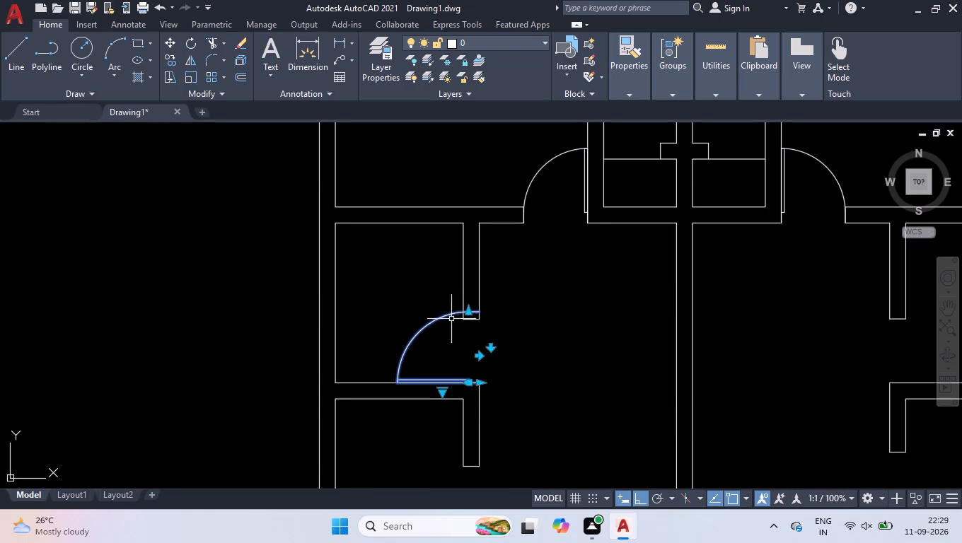
pyautogui.scroll(3, 484, 320)
pyautogui.scroll(2, 422, 288)
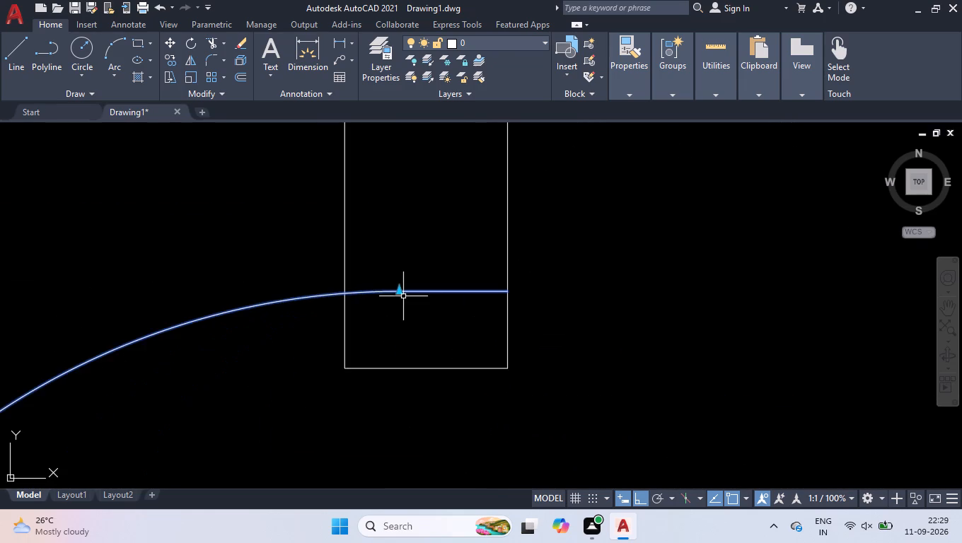
pyautogui.scroll(2, 401, 300)
pyautogui.click(387, 275)
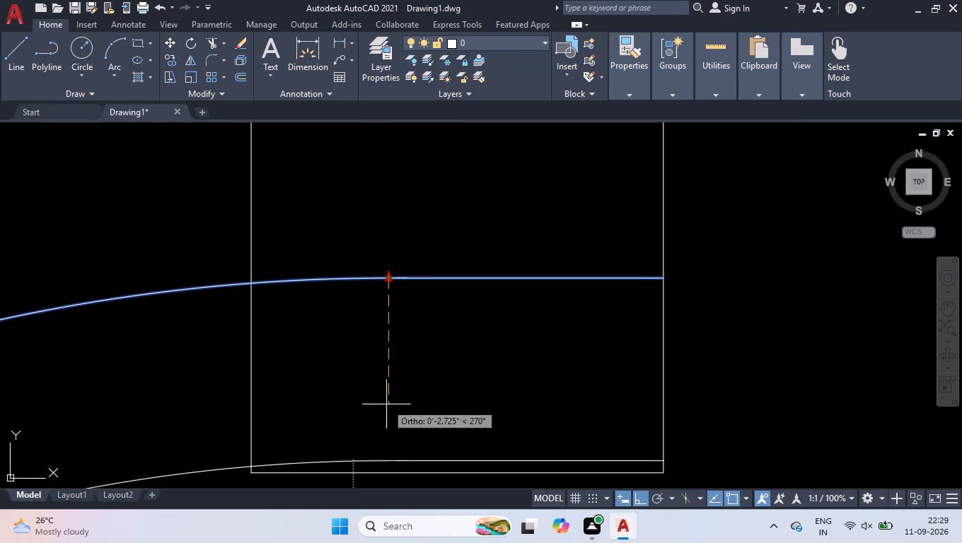
pyautogui.click(386, 407)
pyautogui.scroll(-6, 390, 378)
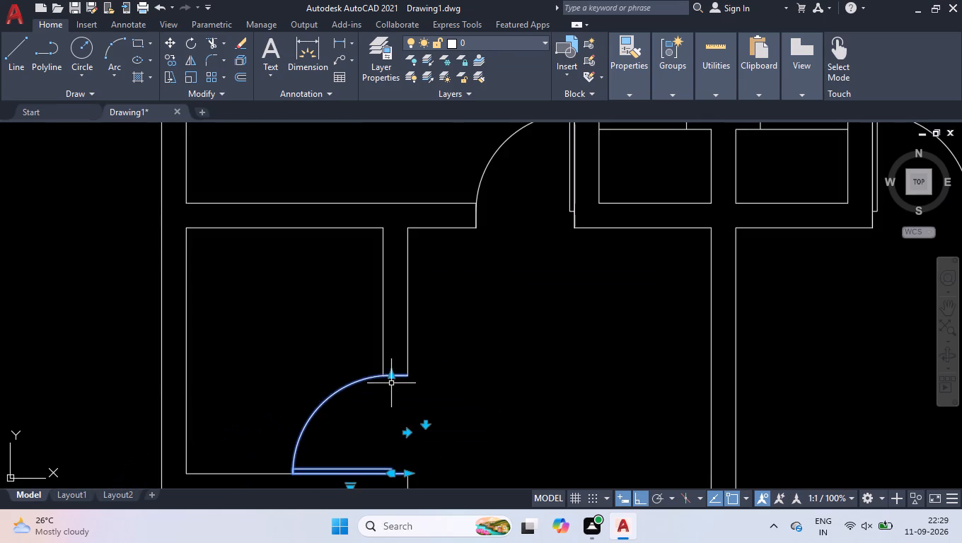
pyautogui.scroll(2, 392, 391)
pyautogui.click(383, 356)
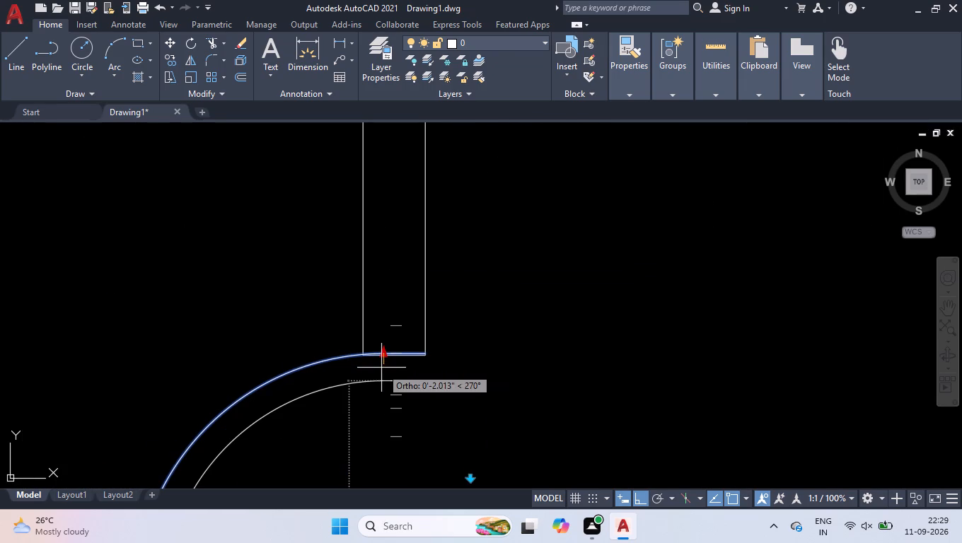
pyautogui.click(381, 368)
# Move the short wall end line above the second west room's door down onto the door's arc end.
pyautogui.scroll(2, 381, 368)
pyautogui.click(299, 313)
pyautogui.click(516, 380)
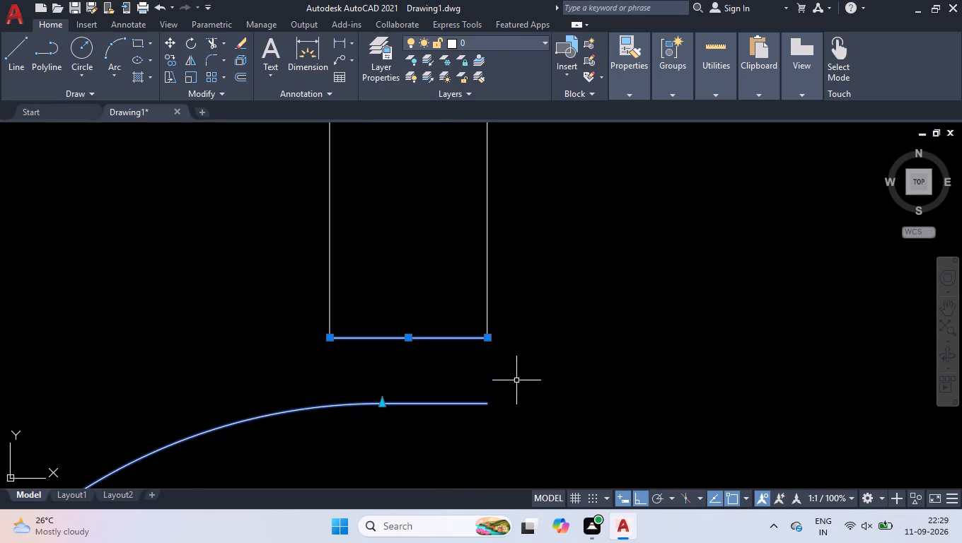
pyautogui.click(407, 341)
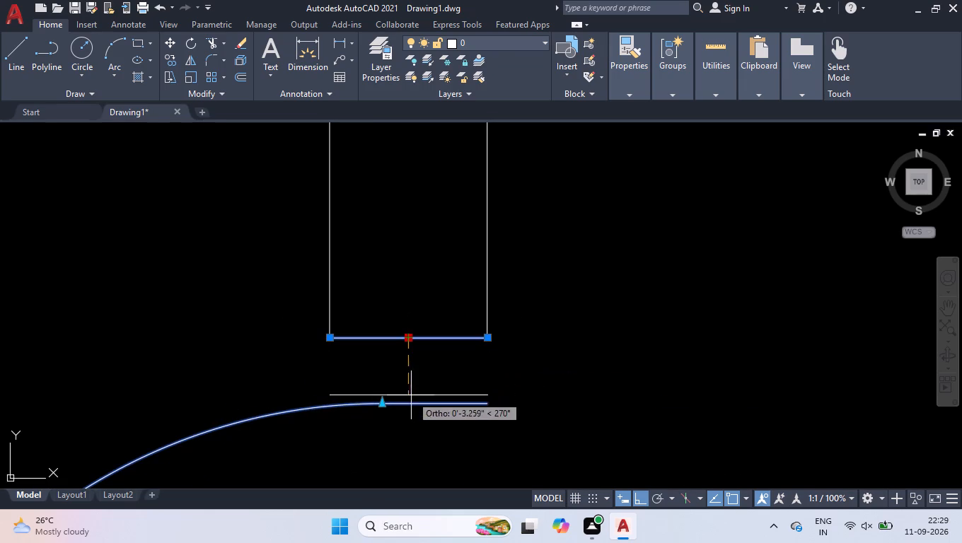
pyautogui.click(410, 403)
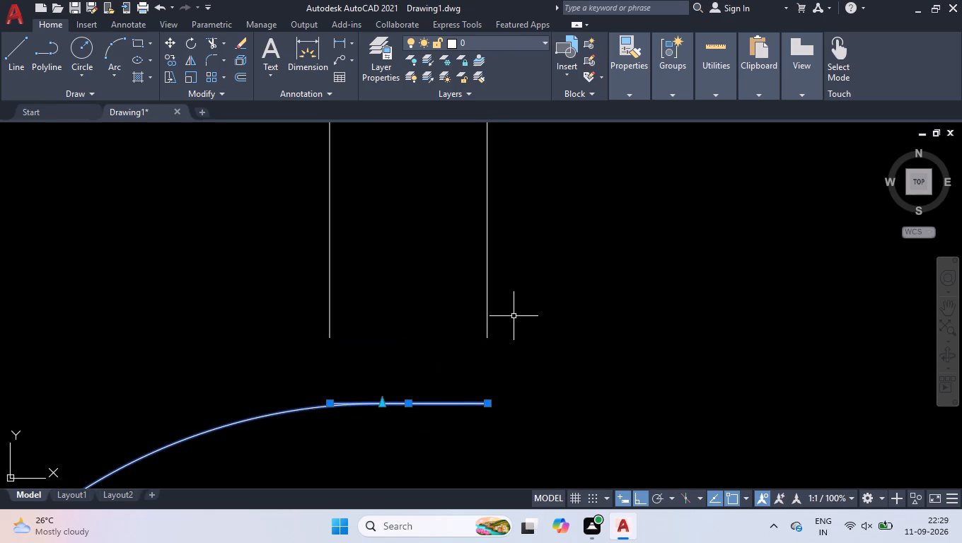
# Extend both faces of the wall above the second west room's door to the relocated wall end line.
pyautogui.write('ex')
pyautogui.press('Return')
pyautogui.click(514, 316)
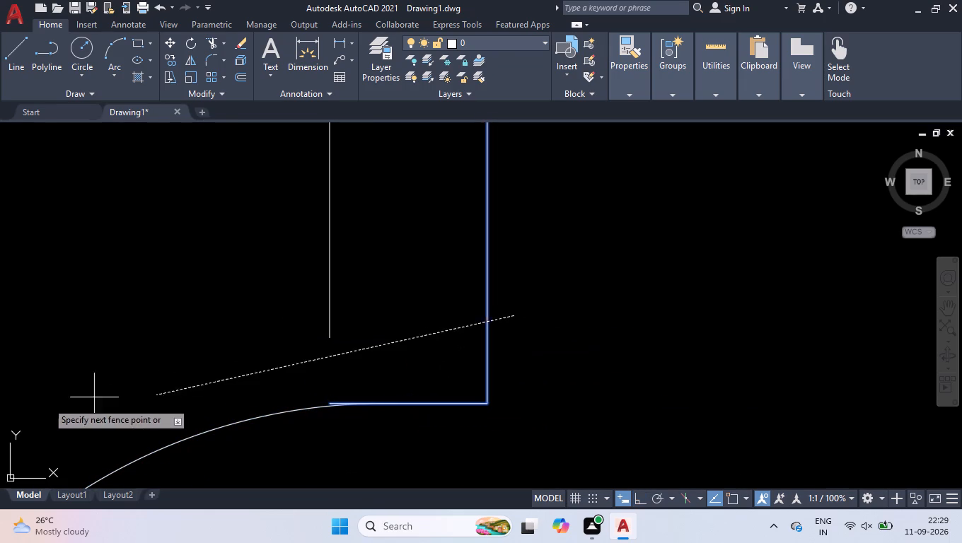
pyautogui.click(106, 326)
pyautogui.press('Return')
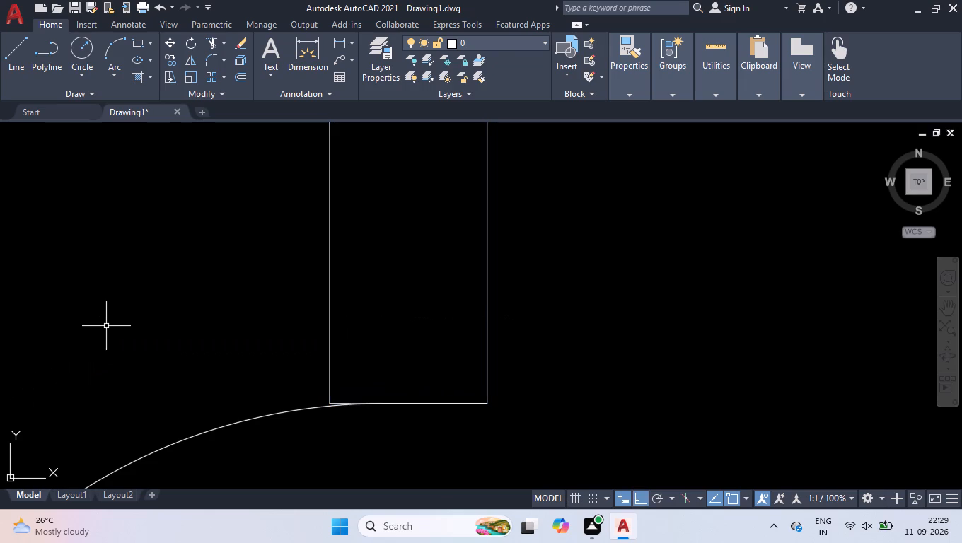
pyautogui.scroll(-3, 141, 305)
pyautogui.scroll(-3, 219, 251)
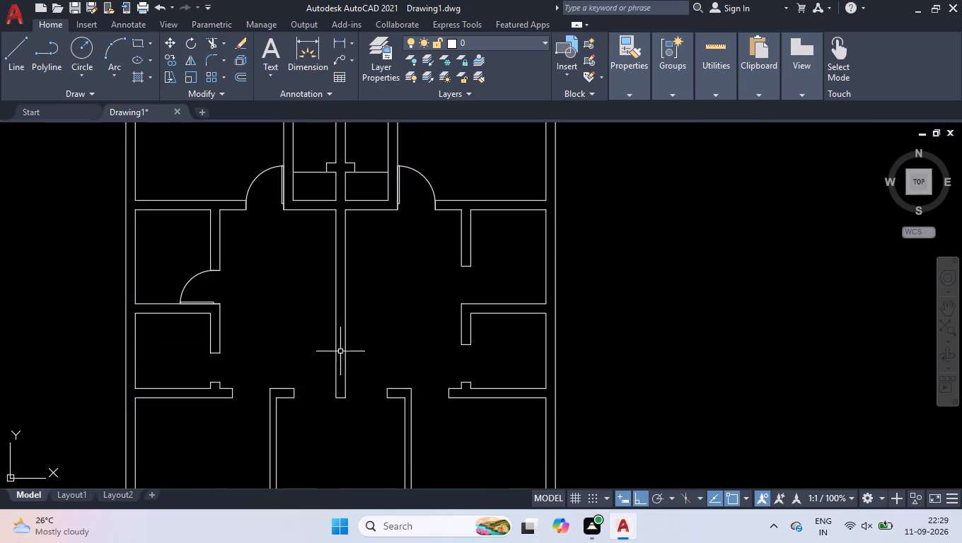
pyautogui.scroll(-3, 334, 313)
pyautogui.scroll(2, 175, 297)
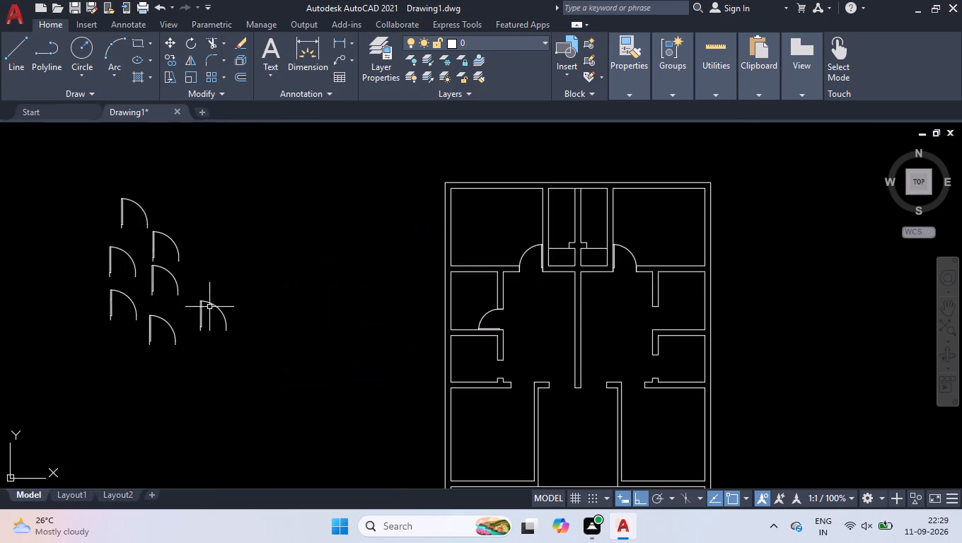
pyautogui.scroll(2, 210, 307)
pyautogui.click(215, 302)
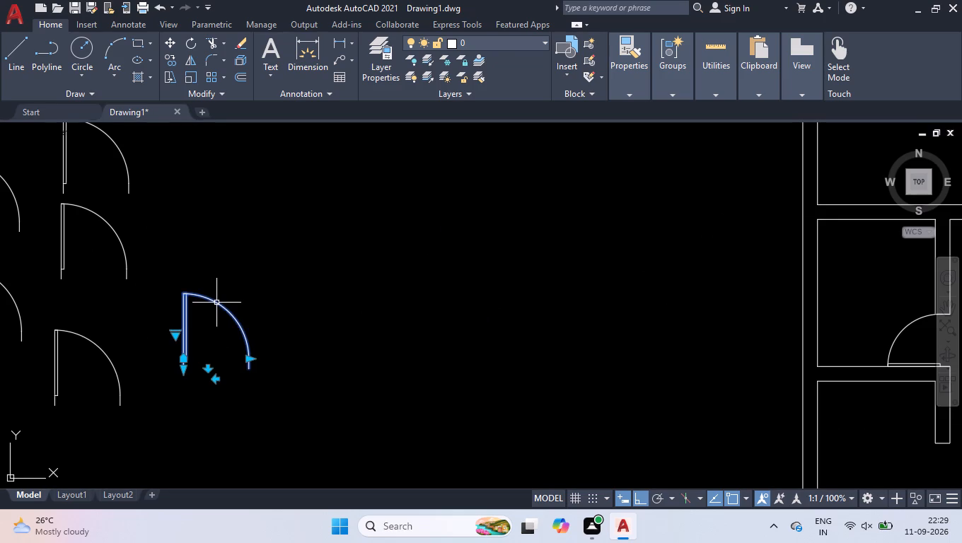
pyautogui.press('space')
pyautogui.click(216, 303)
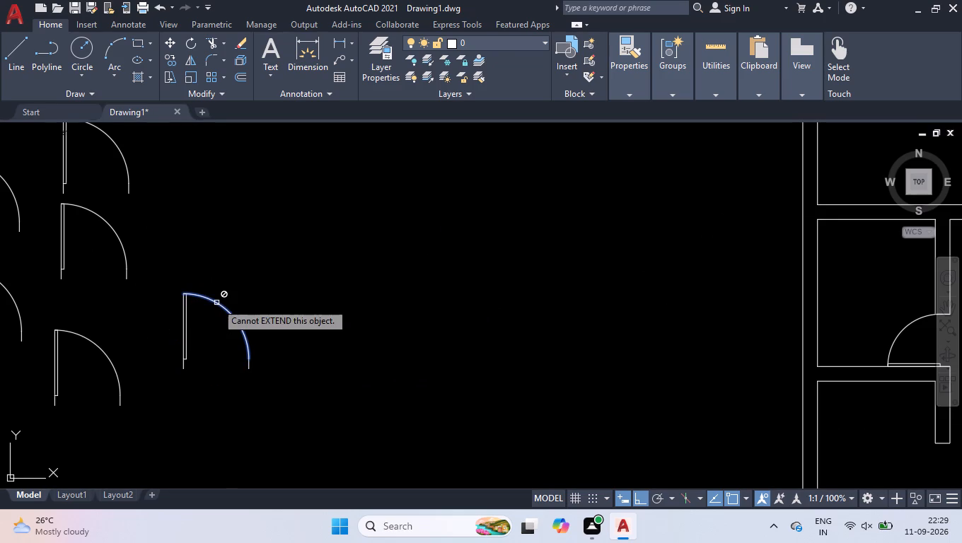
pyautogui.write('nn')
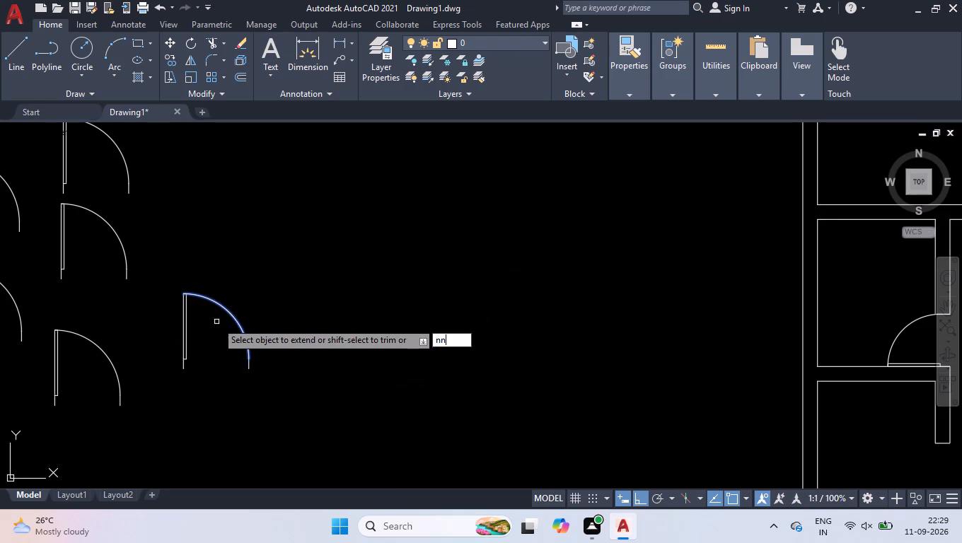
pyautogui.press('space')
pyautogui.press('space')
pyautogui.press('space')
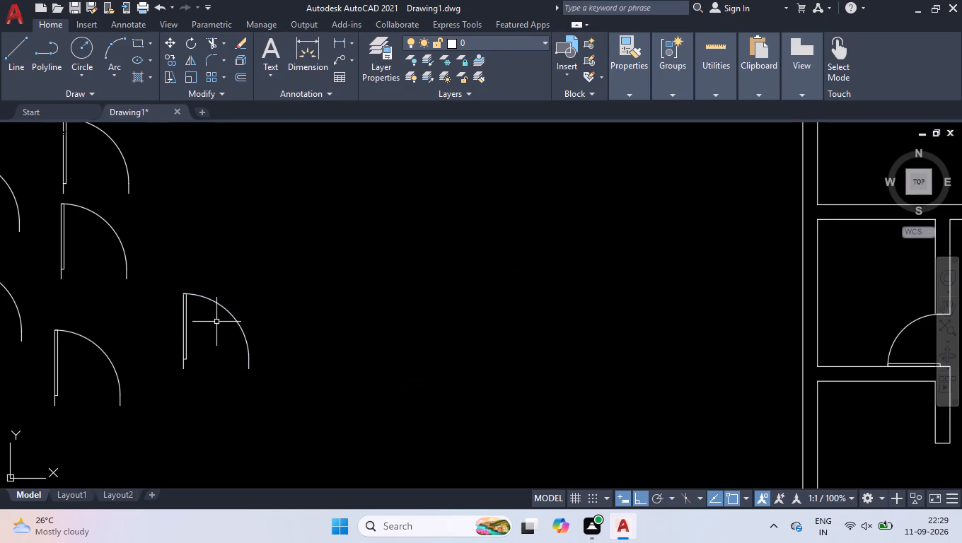
# Move the easternmost spare door block by its lower hinge-side endpoint to the east corner of the central wall's south end.
pyautogui.click(245, 289)
pyautogui.click(146, 370)
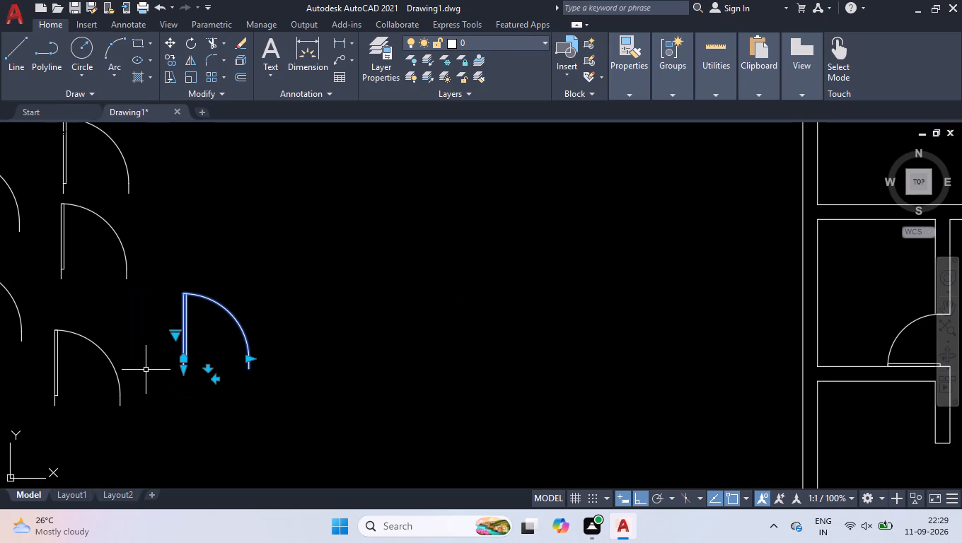
pyautogui.press('m')
pyautogui.press('Return')
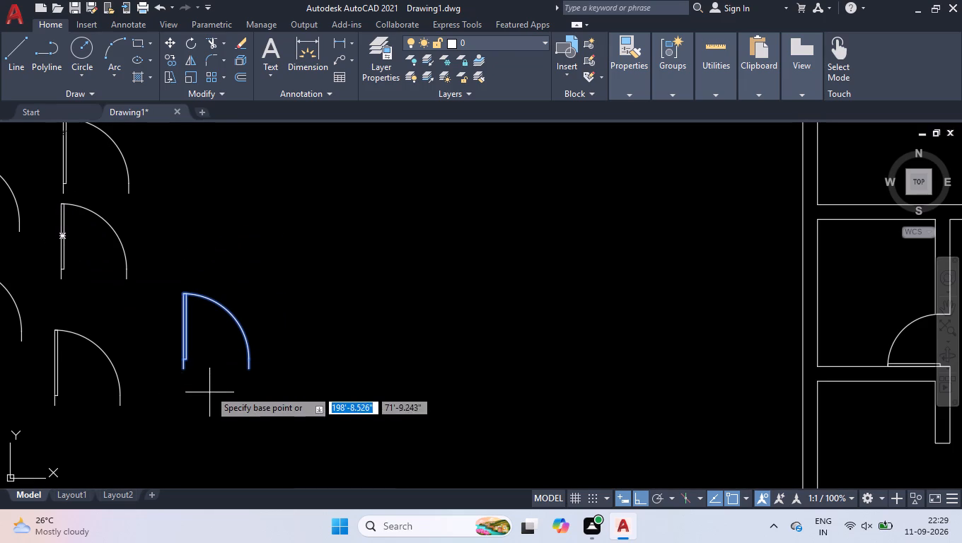
pyautogui.click(186, 371)
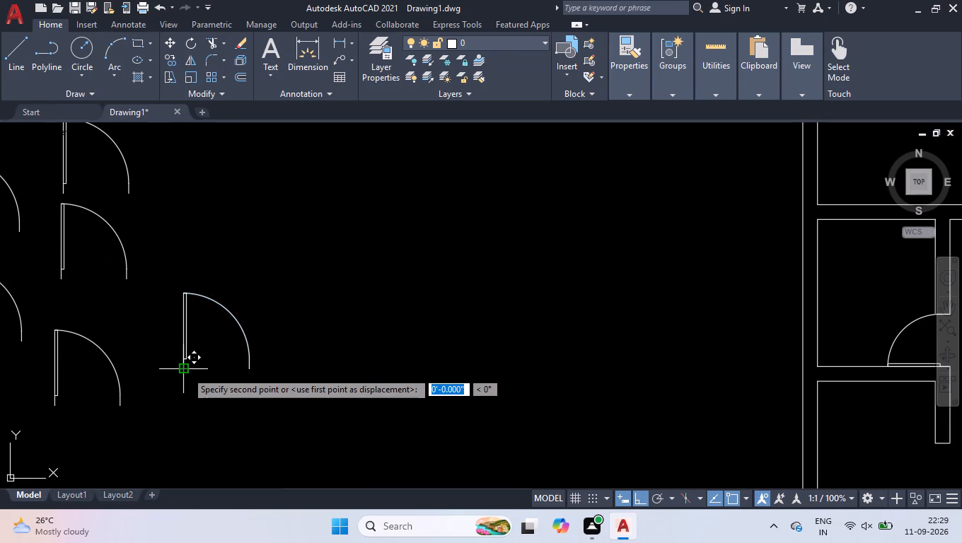
pyautogui.scroll(-2, 186, 371)
pyautogui.scroll(3, 609, 448)
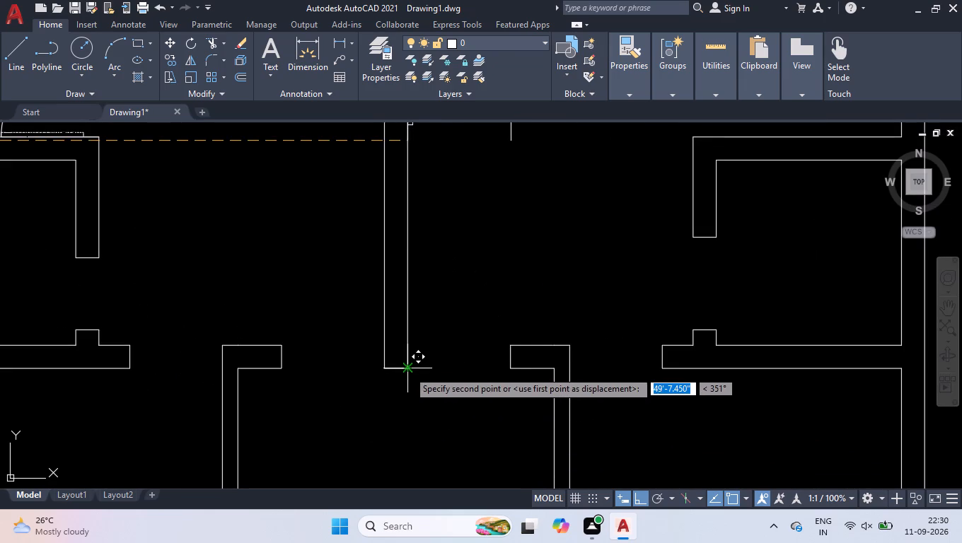
pyautogui.click(408, 370)
# Flip the southernmost spare door block horizontally so that its leaf hinges on the east side.
pyautogui.scroll(-2, 501, 356)
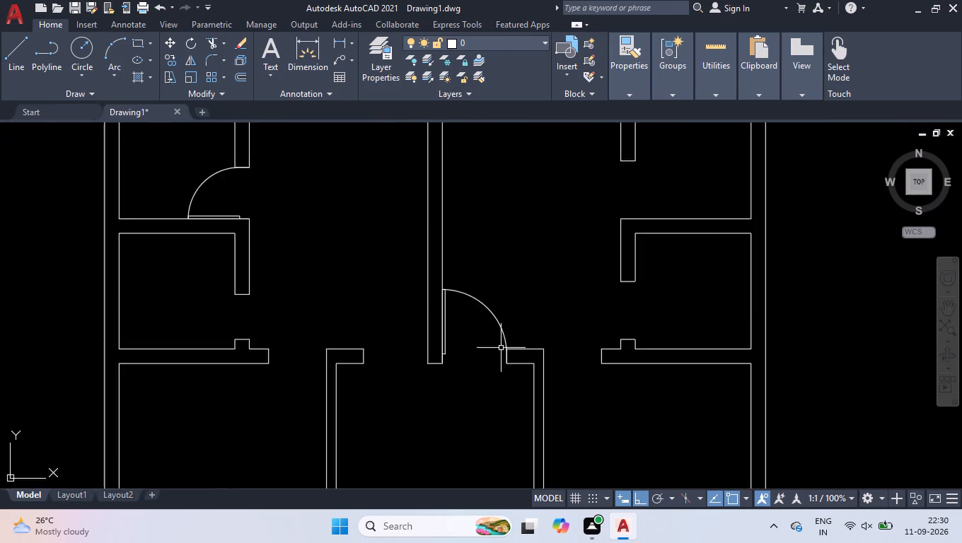
pyautogui.scroll(-1, 501, 346)
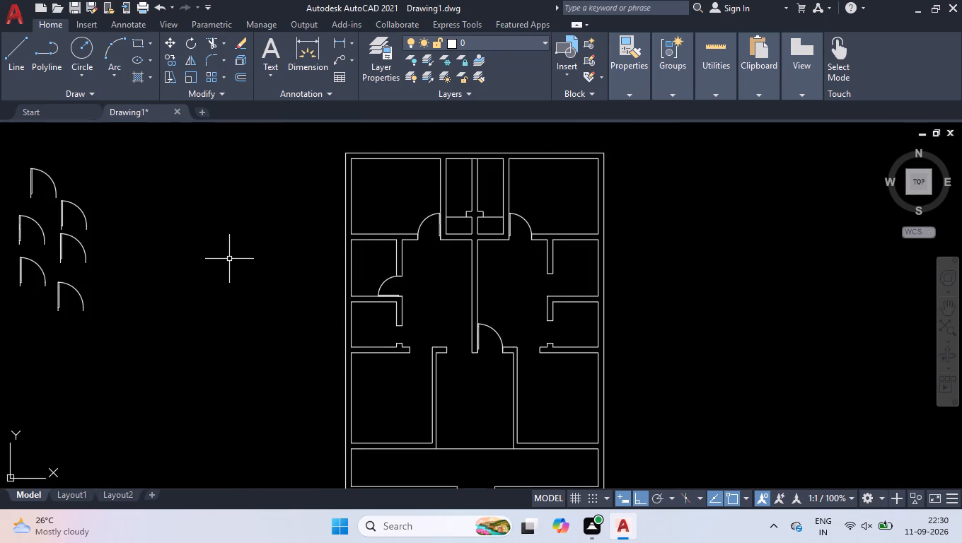
pyautogui.scroll(-1, 226, 262)
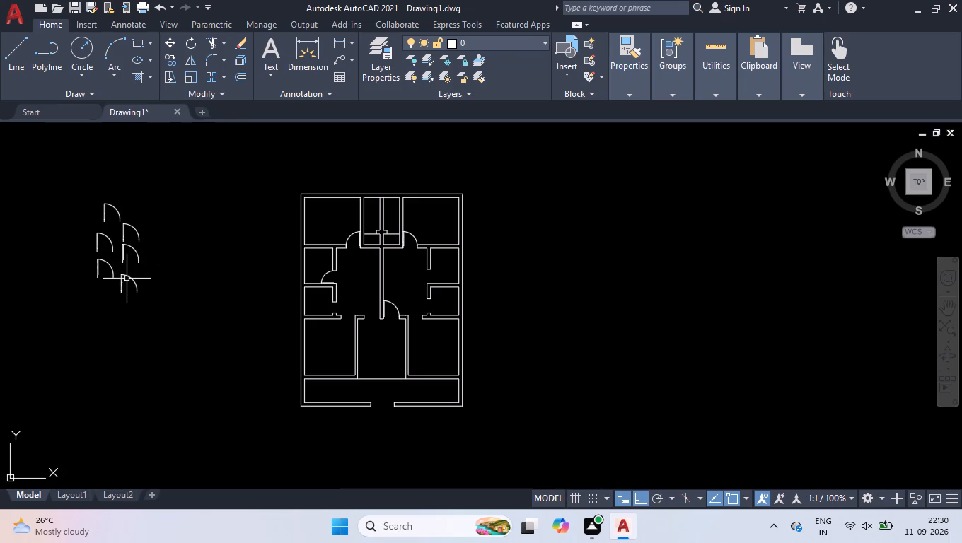
pyautogui.click(127, 279)
pyautogui.scroll(4, 117, 286)
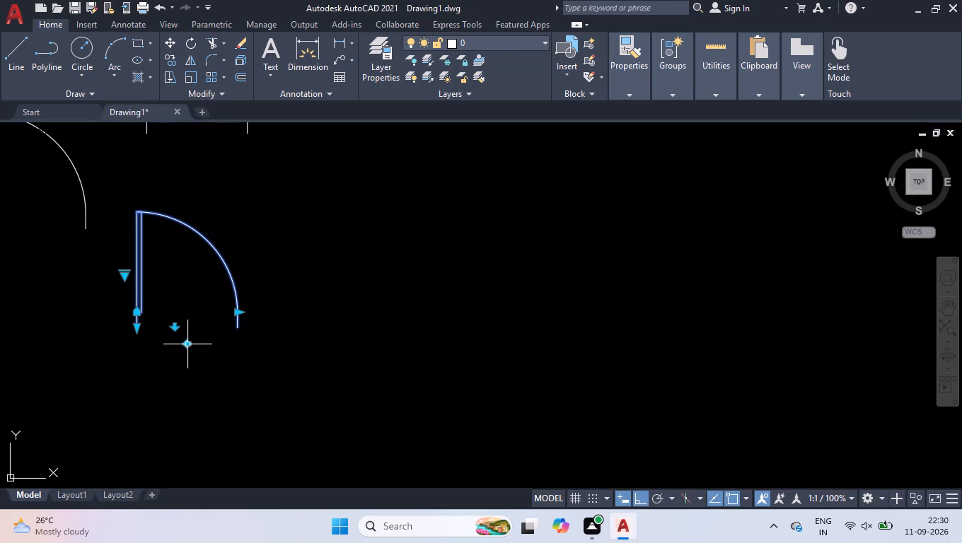
pyautogui.click(185, 346)
# Move the flipped door by its lower hinge-side endpoint to the west corner of the central wall's south end.
pyautogui.press('space')
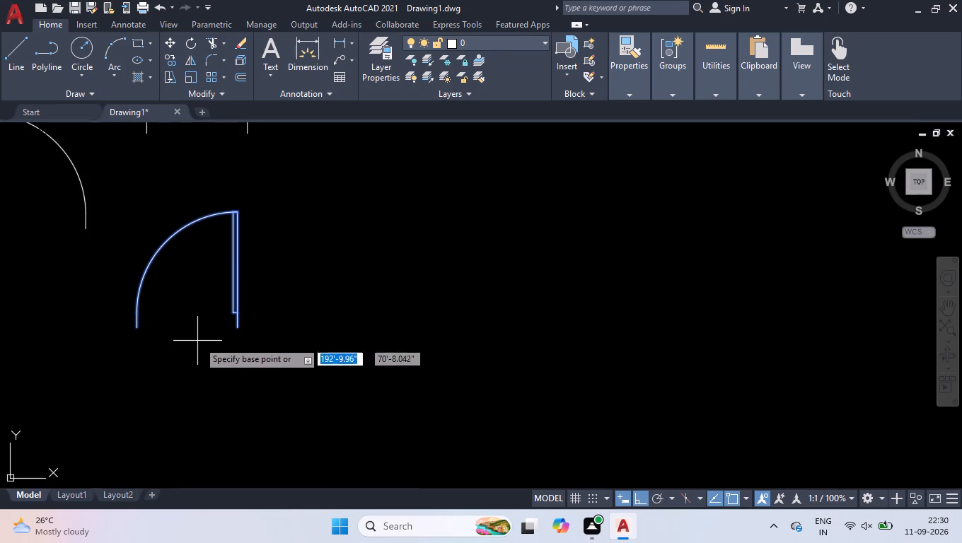
pyautogui.click(236, 330)
pyautogui.scroll(-2, 236, 330)
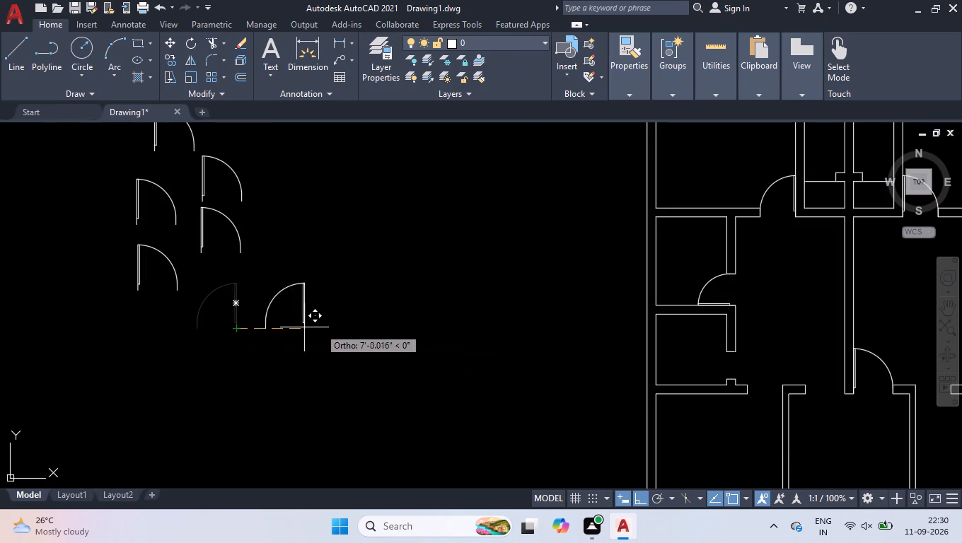
pyautogui.scroll(-1, 326, 327)
pyautogui.scroll(2, 646, 379)
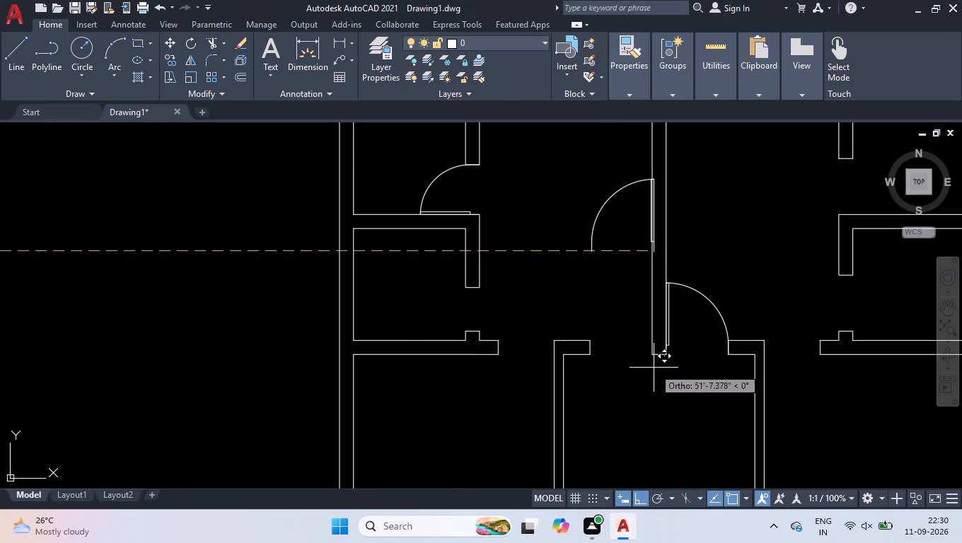
pyautogui.click(654, 355)
# Select the southernmost remaining spare door block for placement in a doorway.
pyautogui.scroll(-2, 521, 286)
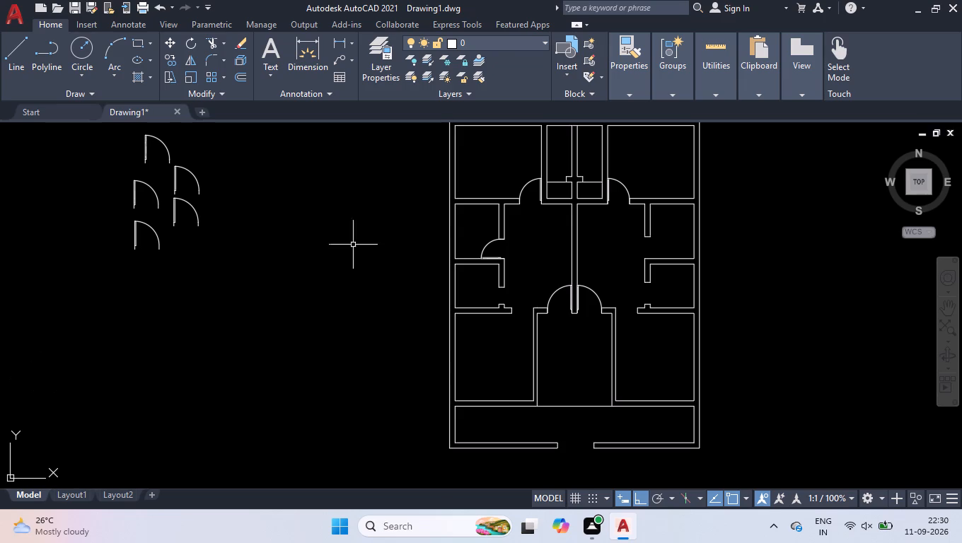
pyautogui.click(136, 226)
pyautogui.scroll(1, 139, 237)
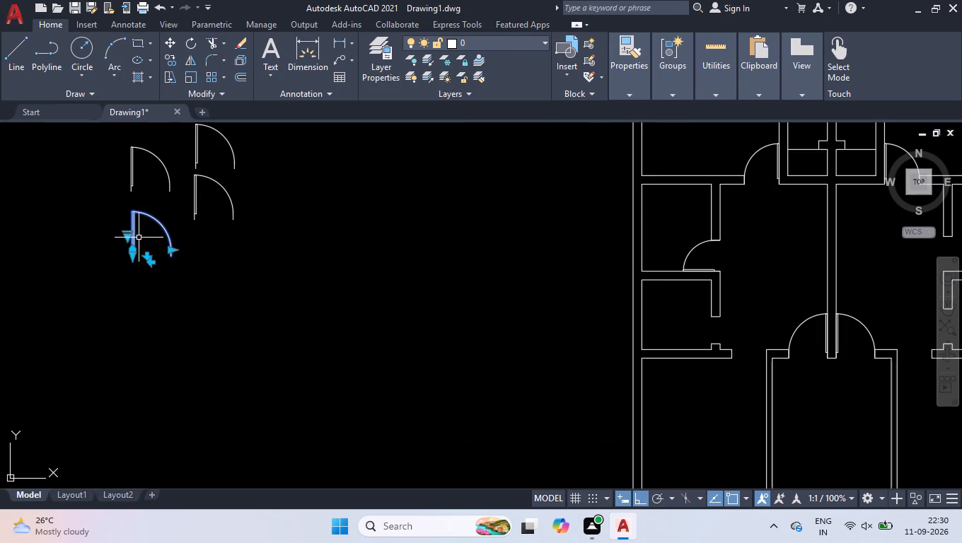
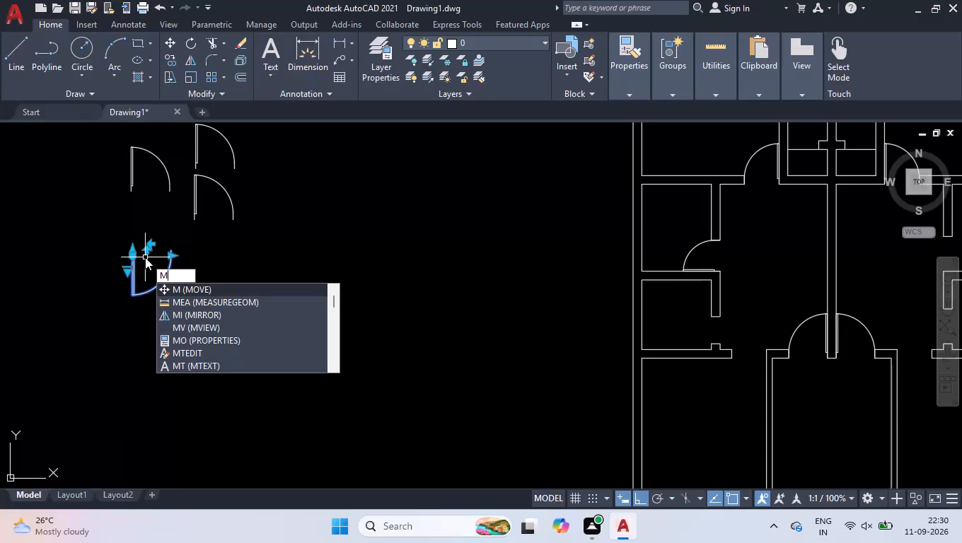
# Move the selected door block by its upper hinge-side endpoint to the wall corner on the west side of the southeast room's doorway.
pyautogui.press('Return')
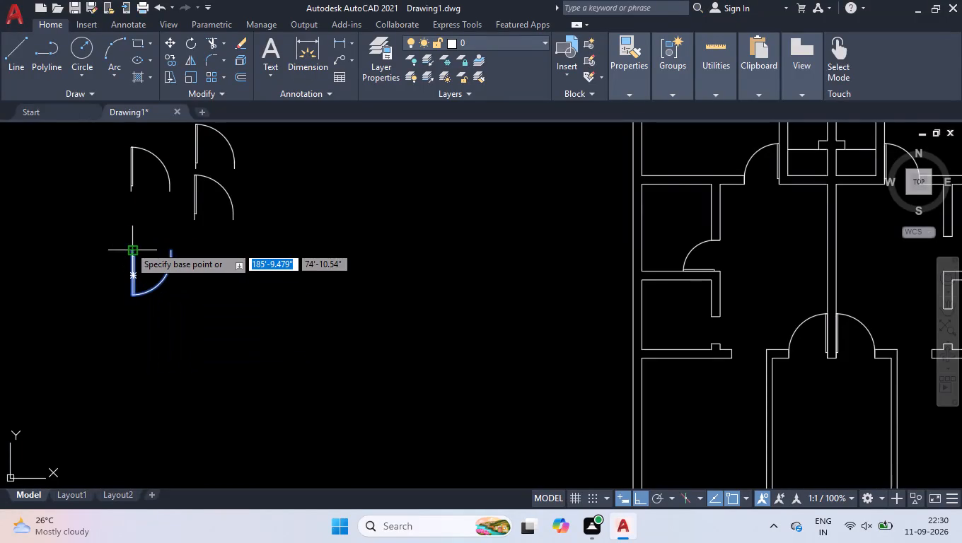
pyautogui.click(129, 246)
pyautogui.scroll(-1, 129, 246)
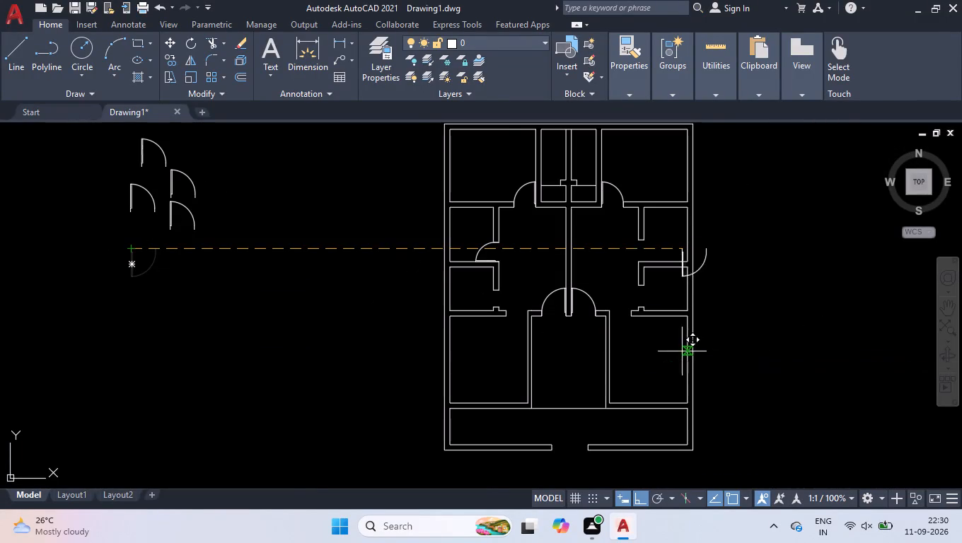
pyautogui.scroll(2, 672, 333)
pyautogui.scroll(1, 535, 276)
pyautogui.click(489, 281)
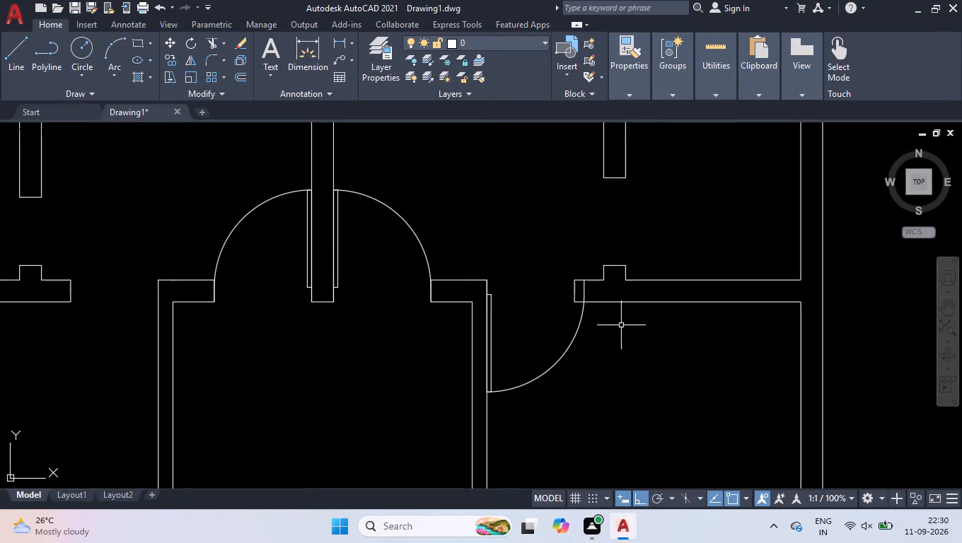
# Shorten the placed door's opening width to 3' so its swing ends at the doorway's east jamb.
pyautogui.click(621, 325)
pyautogui.click(531, 323)
pyautogui.scroll(4, 570, 298)
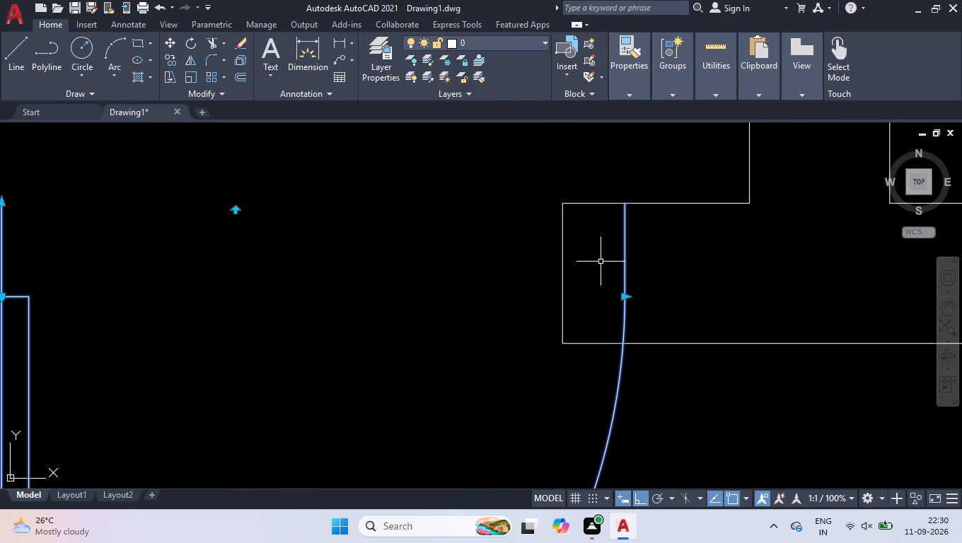
pyautogui.click(627, 297)
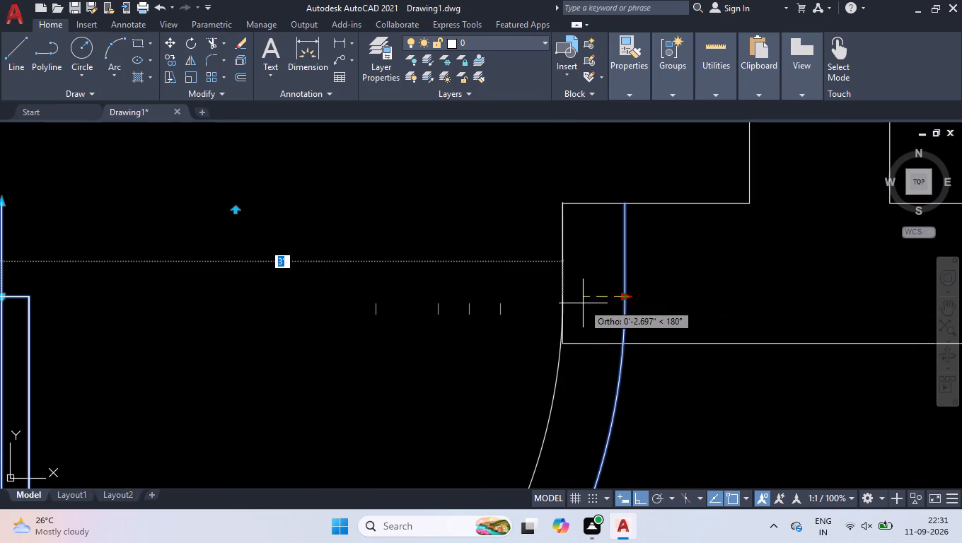
pyautogui.click(583, 303)
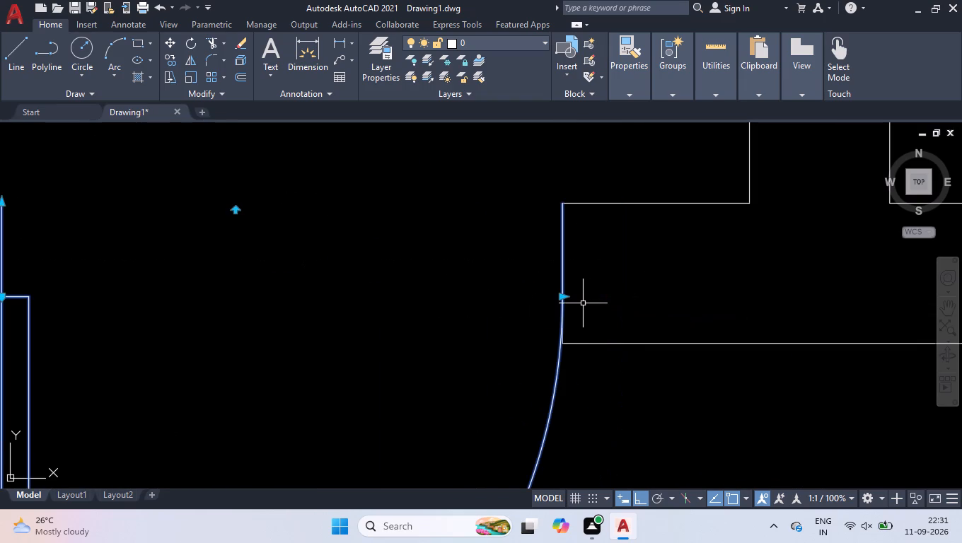
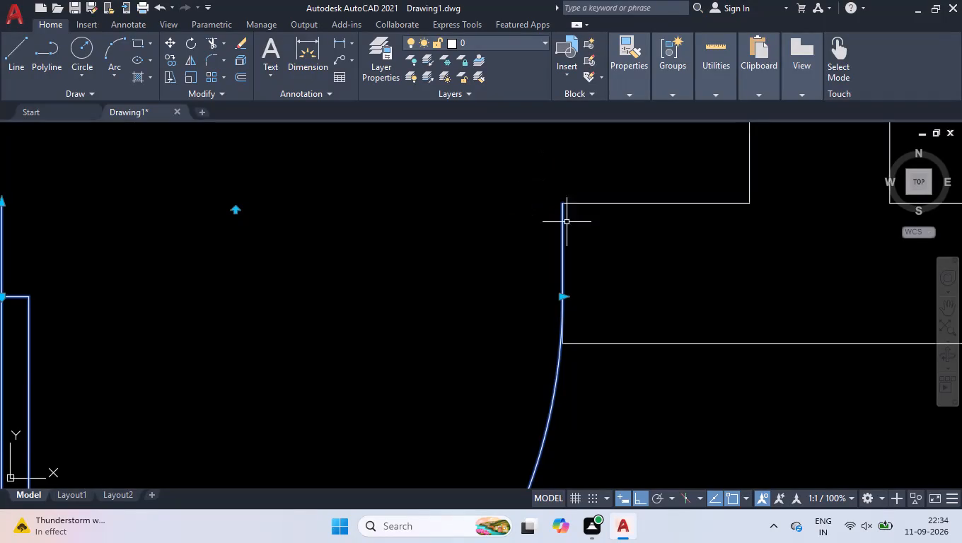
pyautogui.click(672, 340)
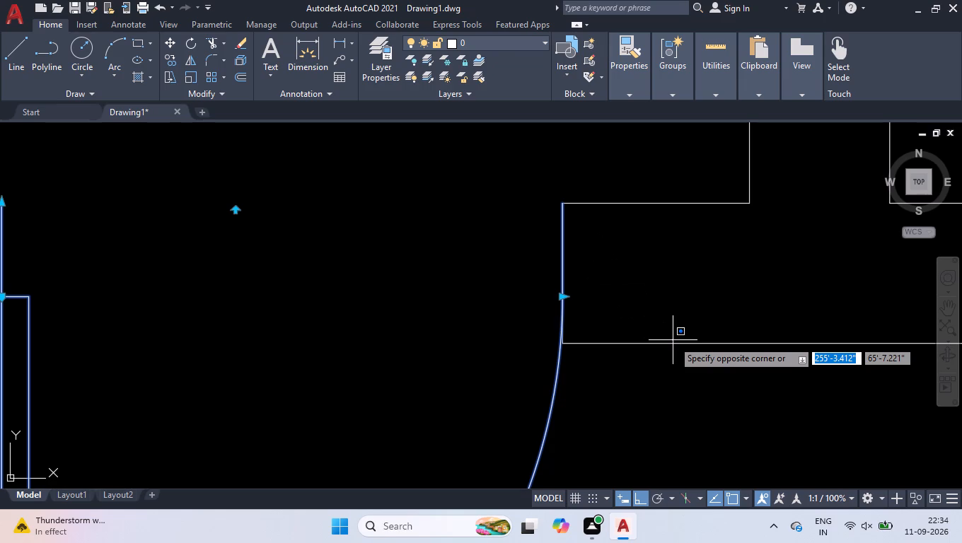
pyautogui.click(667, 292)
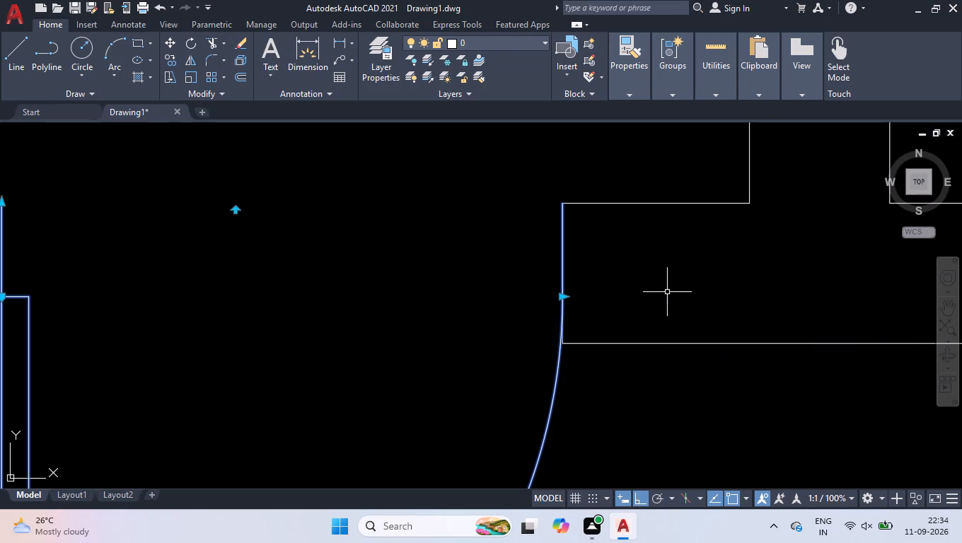
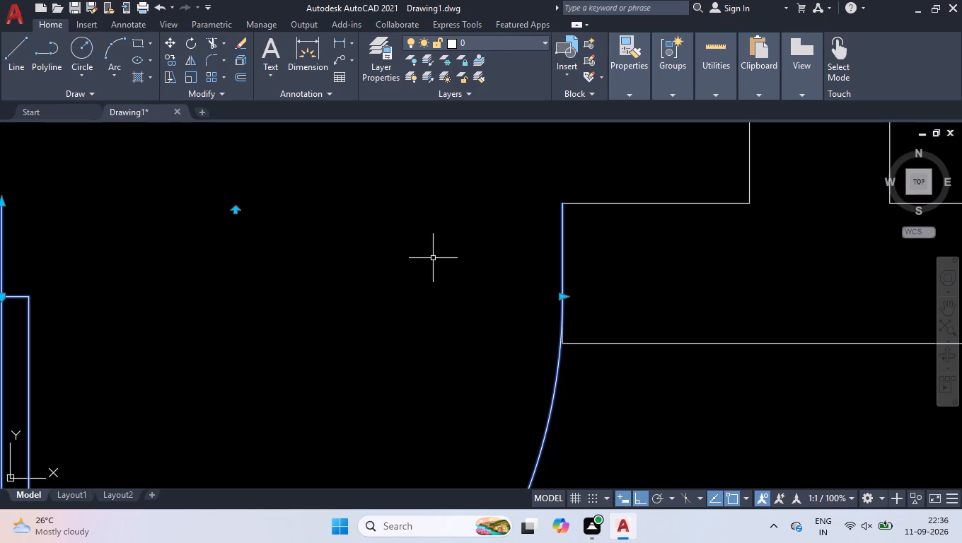
# Clear the selection of the door block fitted in the lower-right room's doorway.
pyautogui.scroll(-5, 423, 300)
pyautogui.scroll(-4, 225, 40)
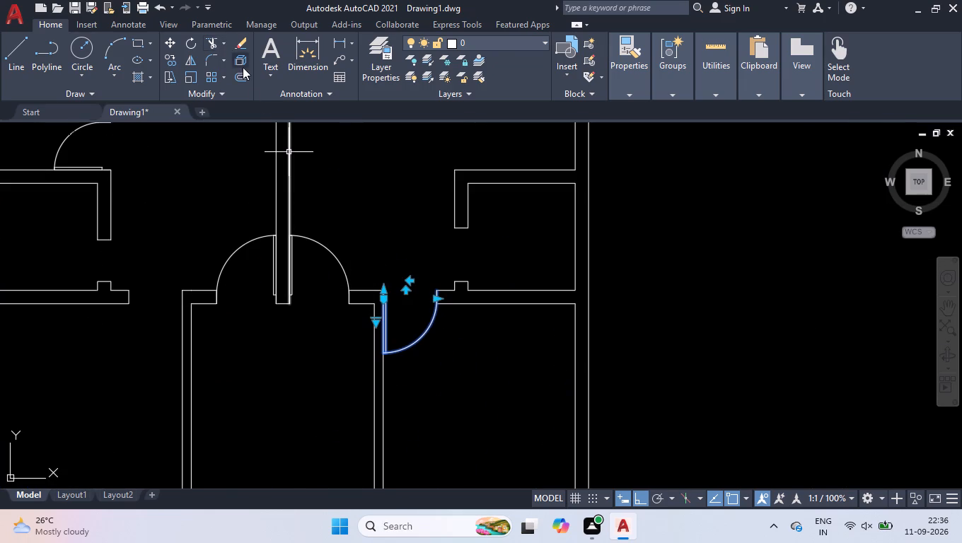
pyautogui.scroll(-2, 536, 330)
pyautogui.rightClick(458, 296)
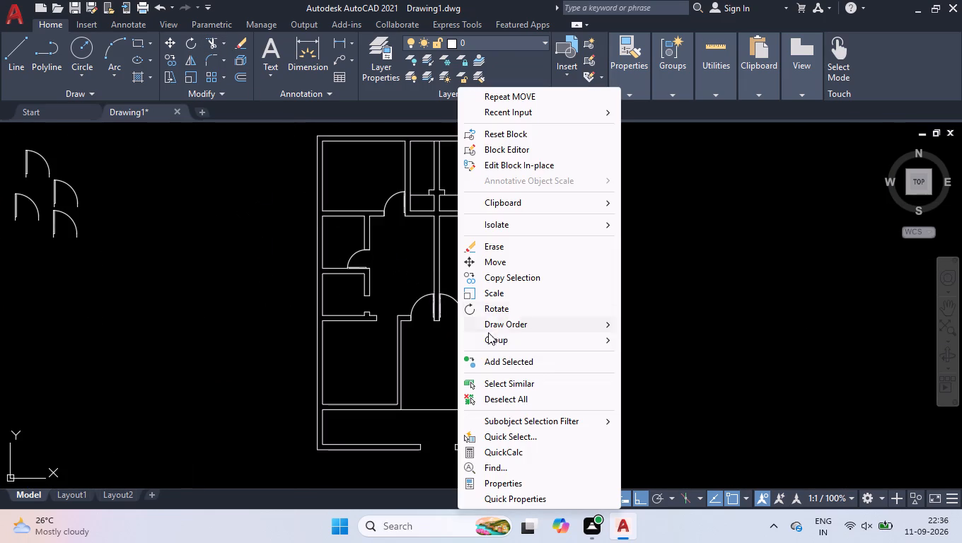
pyautogui.click(497, 397)
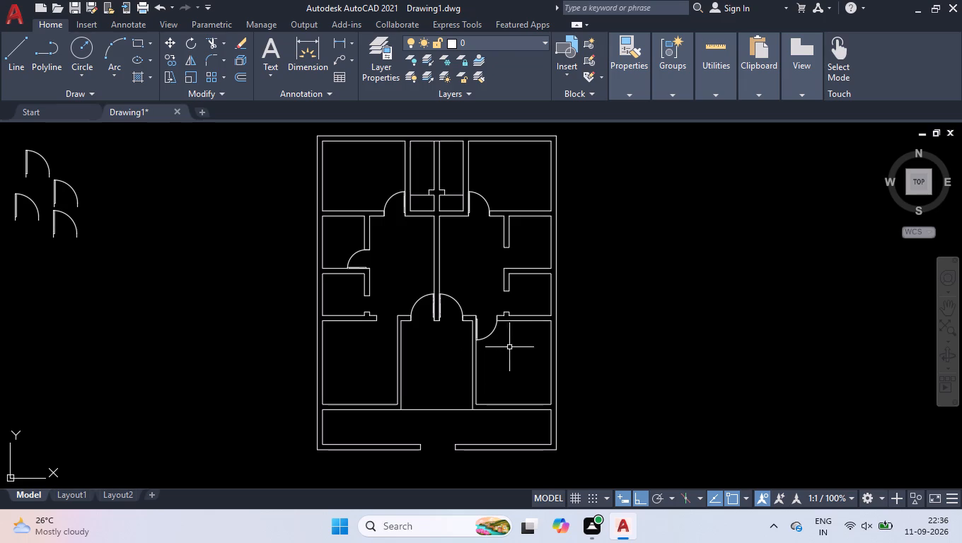
# Flip the lowest spare door block beside the plan both vertically and horizontally, so it swings downward with its hinge on the right.
pyautogui.scroll(-1, 464, 305)
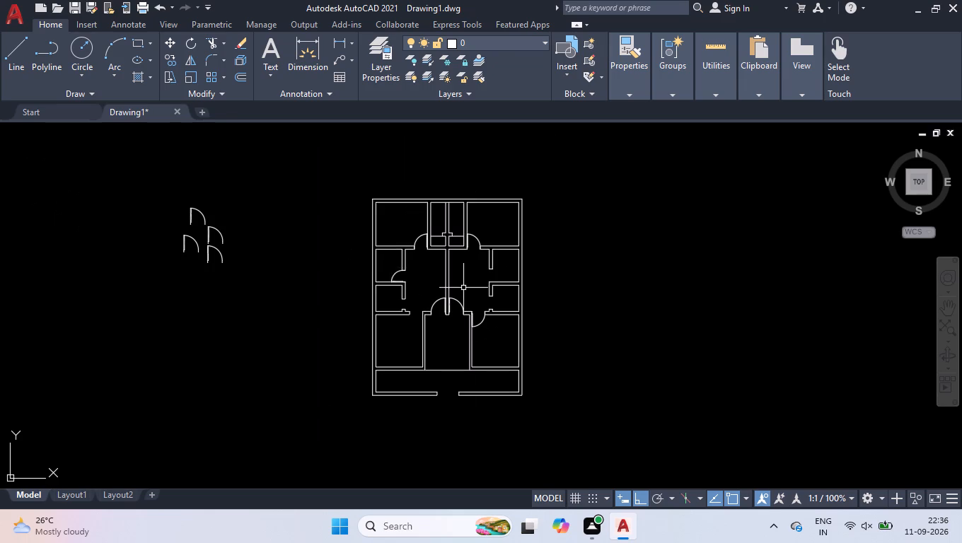
pyautogui.scroll(1, 463, 287)
pyautogui.click(52, 226)
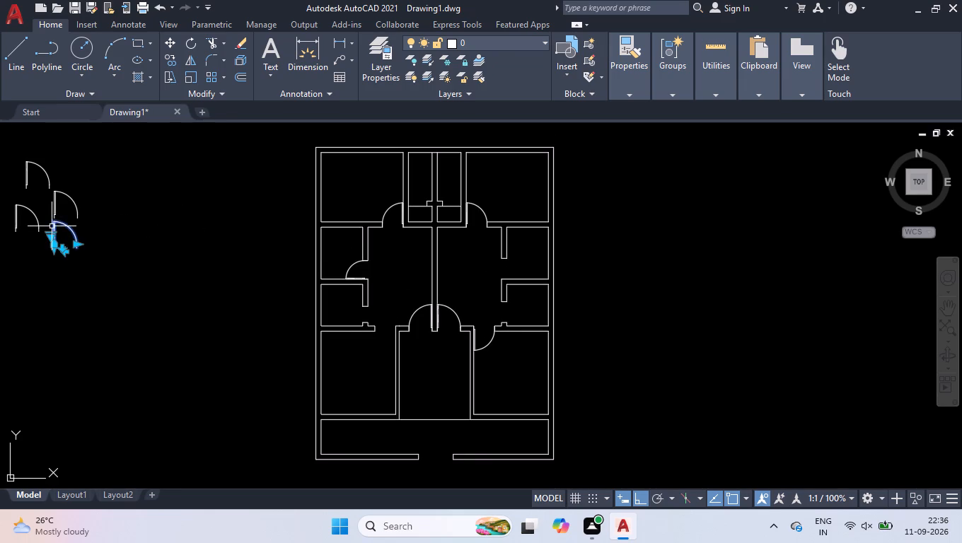
pyautogui.scroll(2, 59, 244)
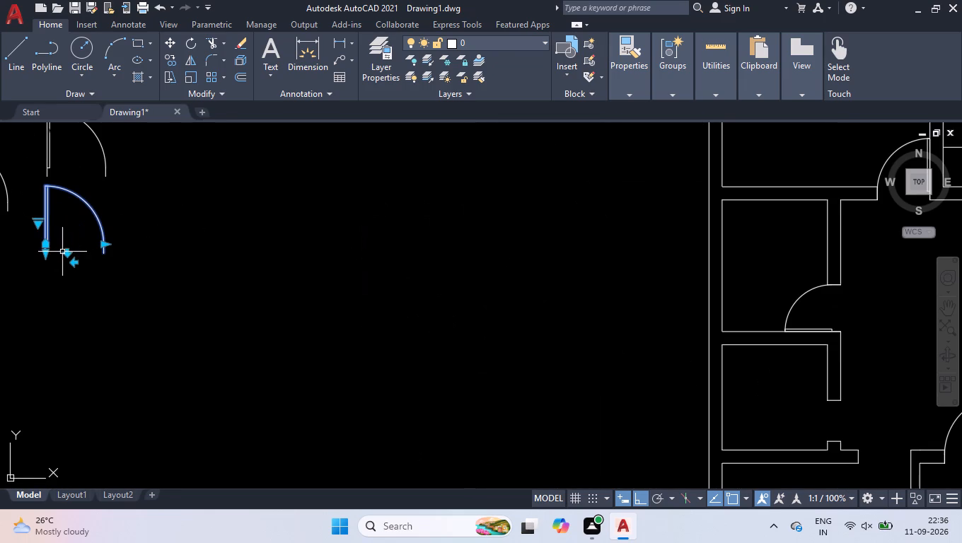
pyautogui.click(66, 254)
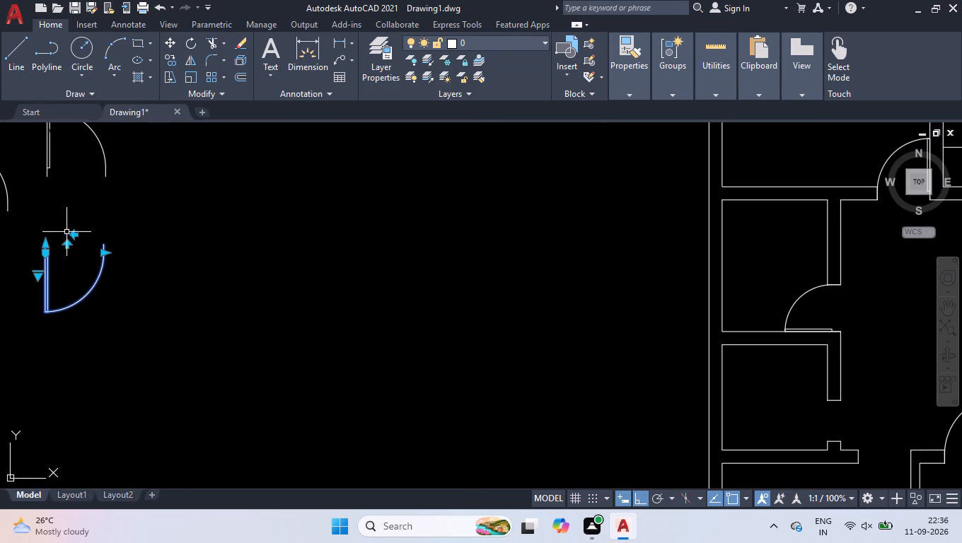
pyautogui.scroll(-1, 150, 252)
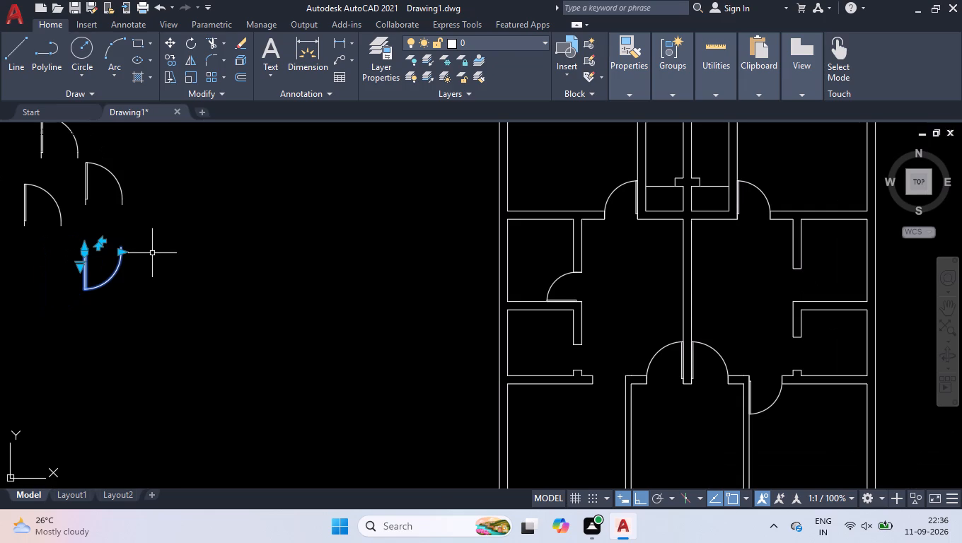
pyautogui.click(105, 241)
# Move the flipped door block by its hinge-side top endpoint to the wall corner at the lower-left room's doorway.
pyautogui.press('m')
pyautogui.press('Return')
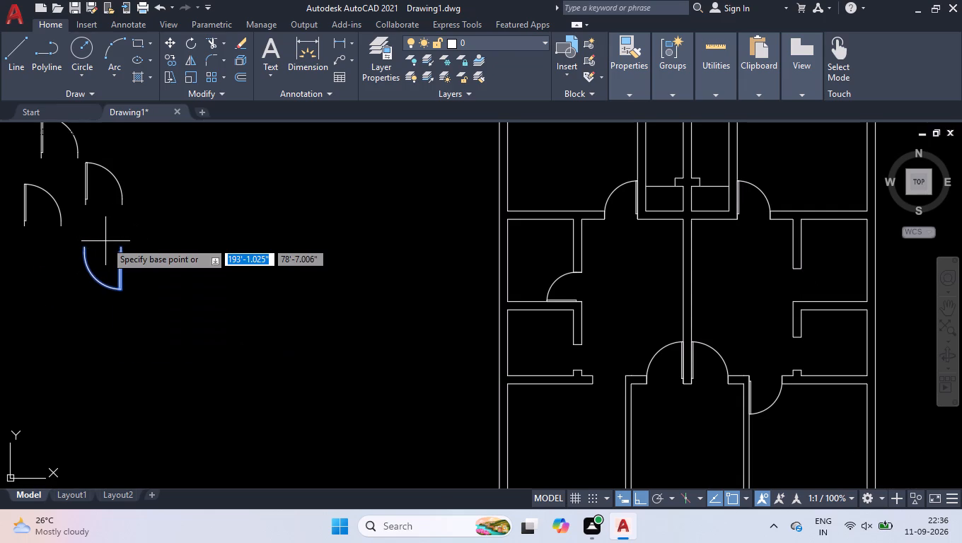
pyautogui.scroll(2, 101, 257)
pyautogui.click(148, 233)
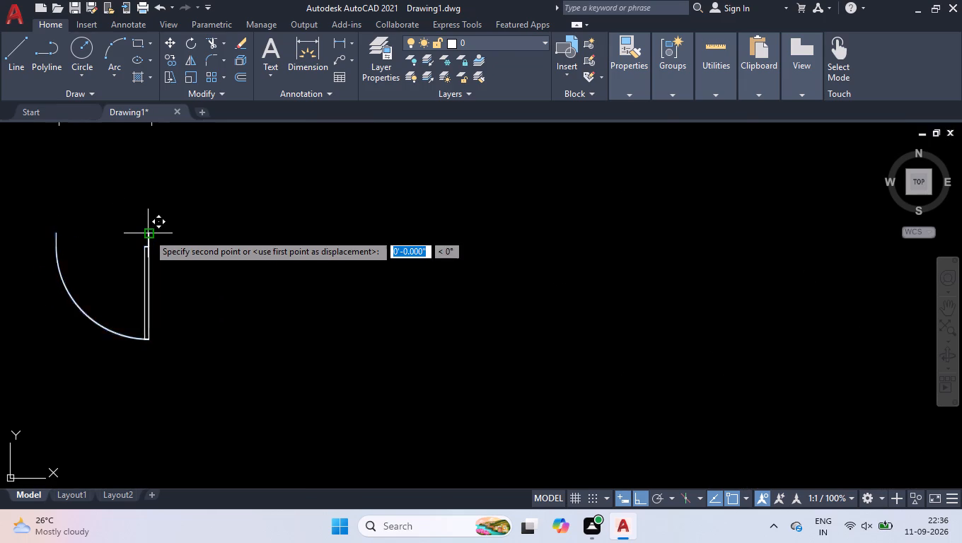
pyautogui.scroll(-3, 148, 233)
pyautogui.scroll(1, 492, 339)
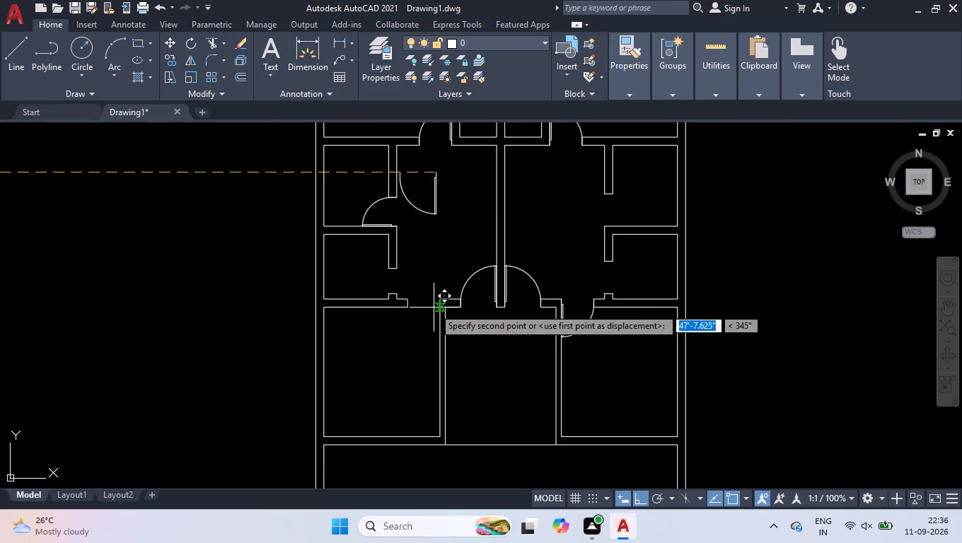
pyautogui.scroll(3, 410, 293)
pyautogui.click(517, 312)
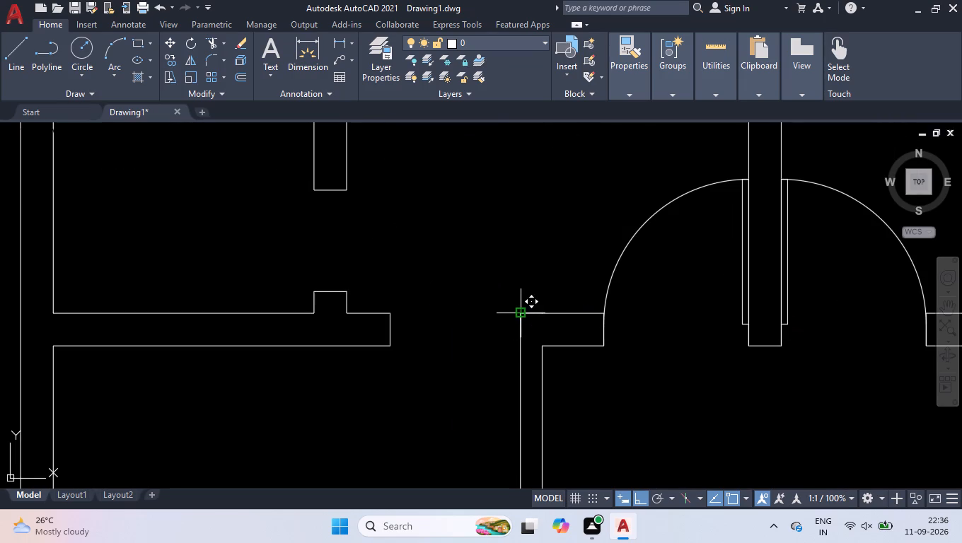
# Shorten the moved door block's width so its swing ends at the opposite jamb of the lower-left room's doorway, and deselect it.
pyautogui.click(402, 372)
pyautogui.click(362, 385)
pyautogui.scroll(2, 371, 335)
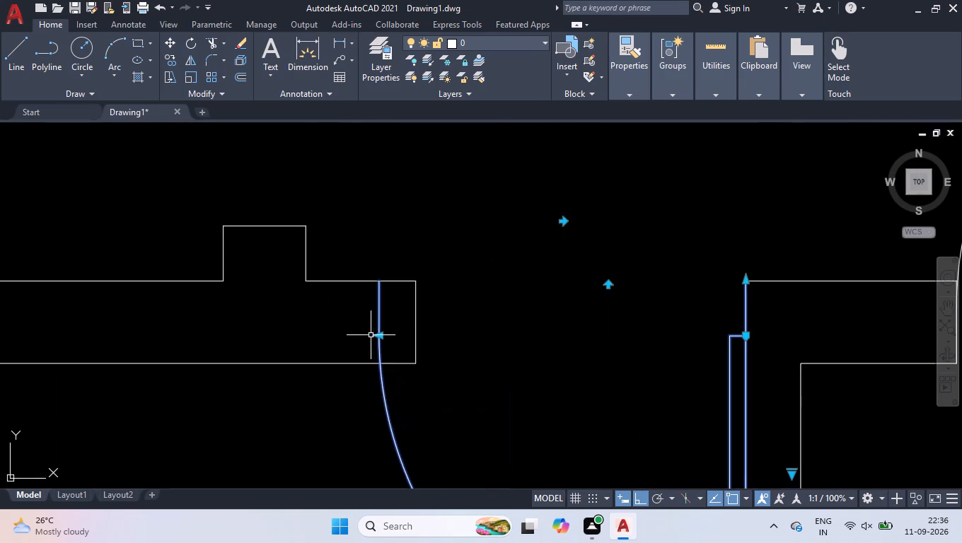
pyautogui.scroll(2, 374, 310)
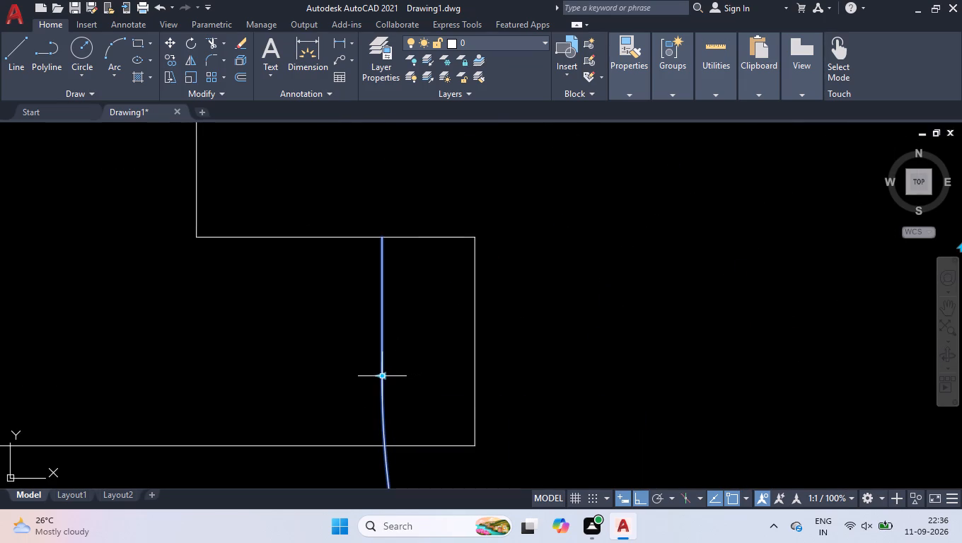
pyautogui.click(383, 375)
pyautogui.click(433, 365)
pyautogui.rightClick(434, 364)
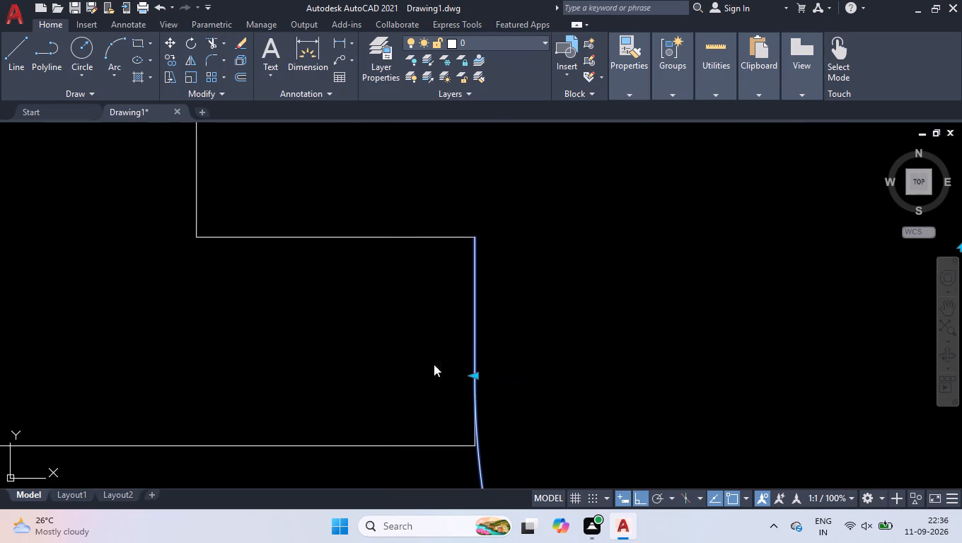
pyautogui.click(448, 399)
# Select the three spare door blocks beside the floor plan with a crossing window.
pyautogui.scroll(-2, 446, 364)
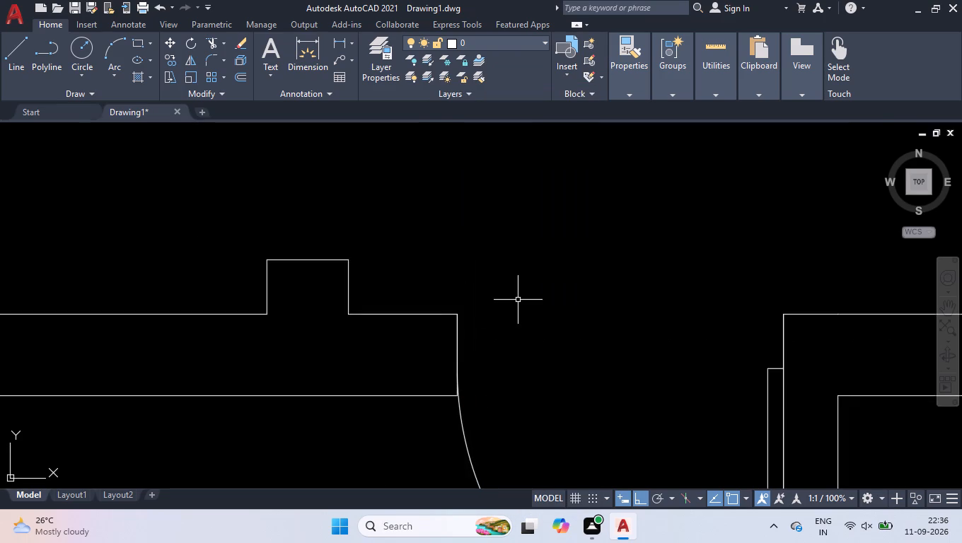
pyautogui.scroll(-2, 518, 300)
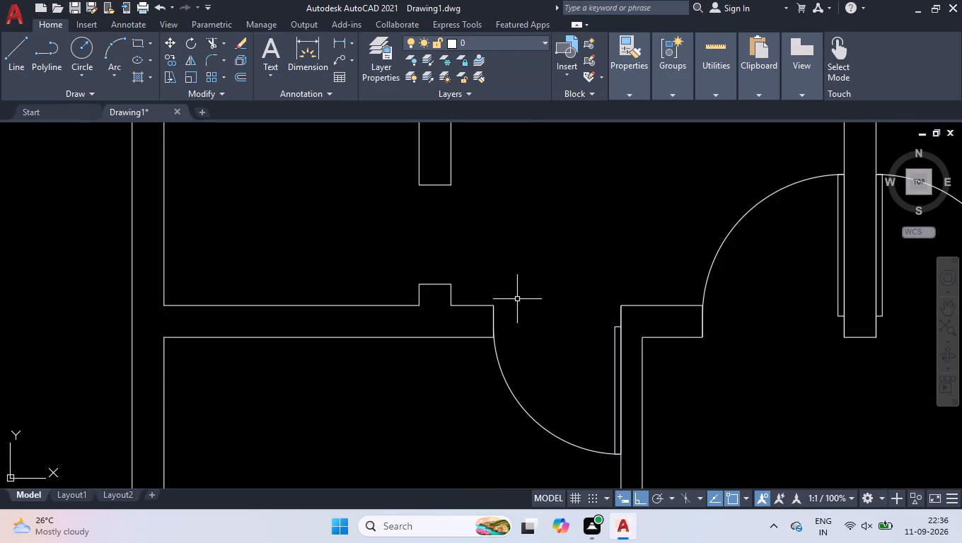
pyautogui.scroll(-2, 517, 299)
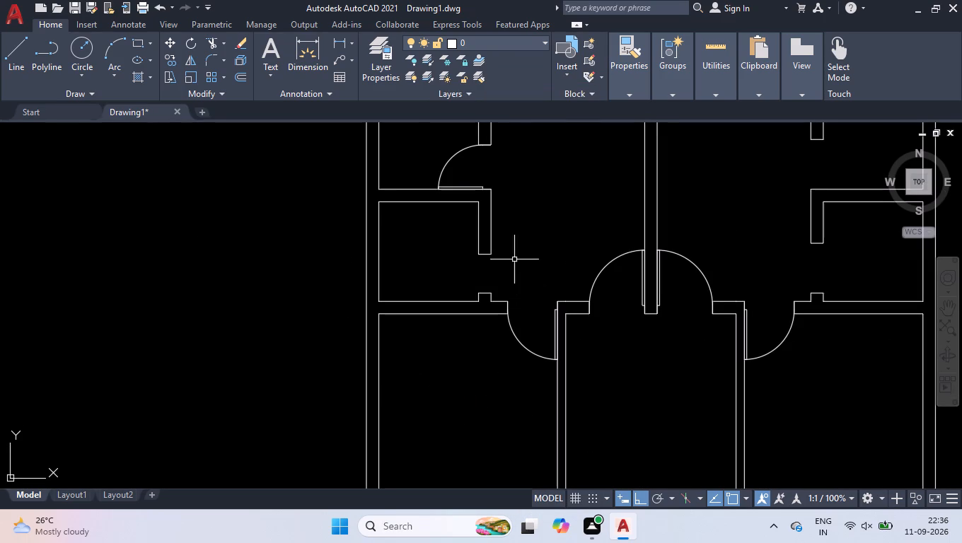
pyautogui.scroll(-1, 427, 315)
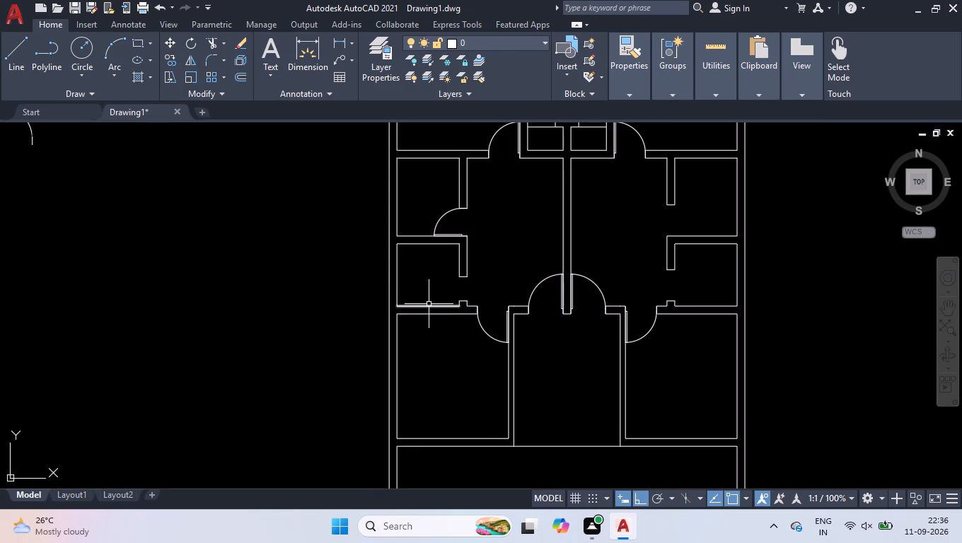
pyautogui.scroll(-1, 498, 337)
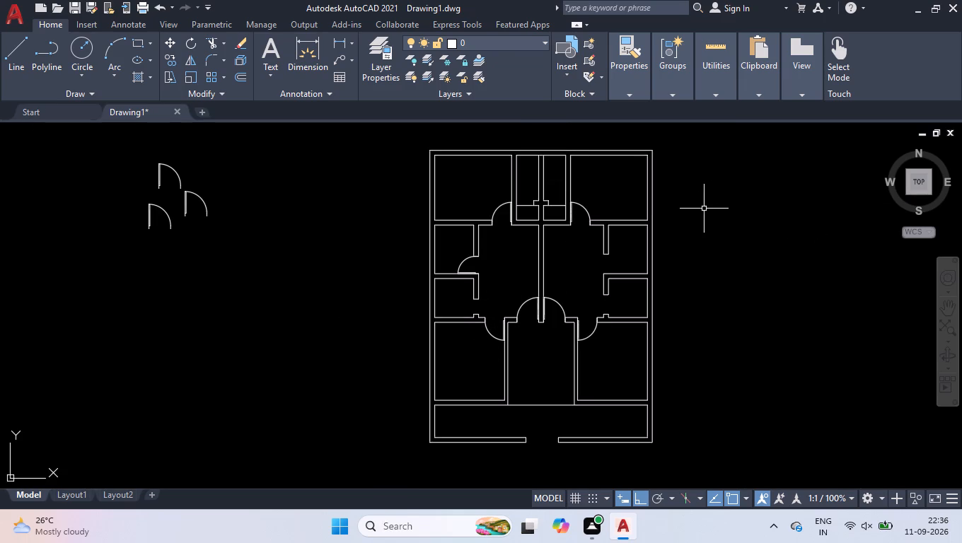
pyautogui.click(924, 185)
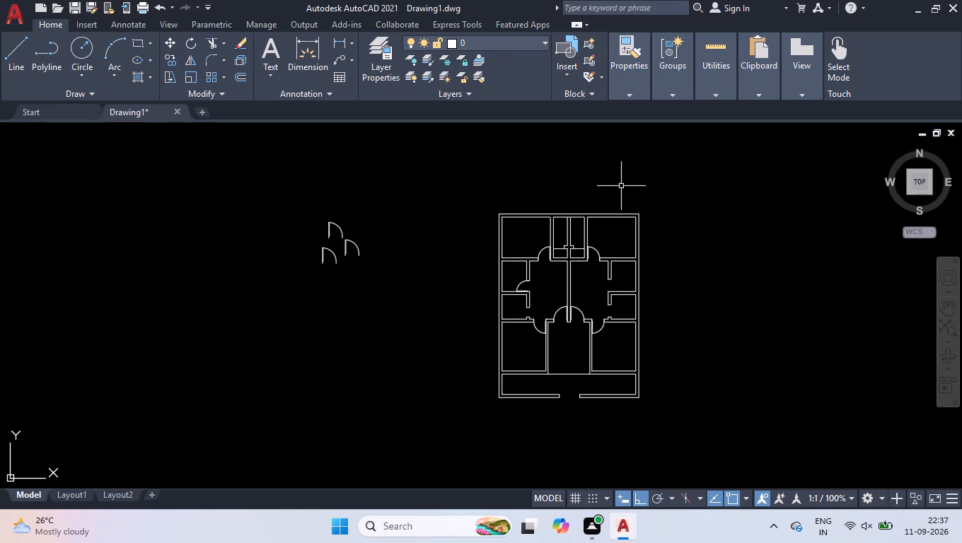
pyautogui.click(370, 218)
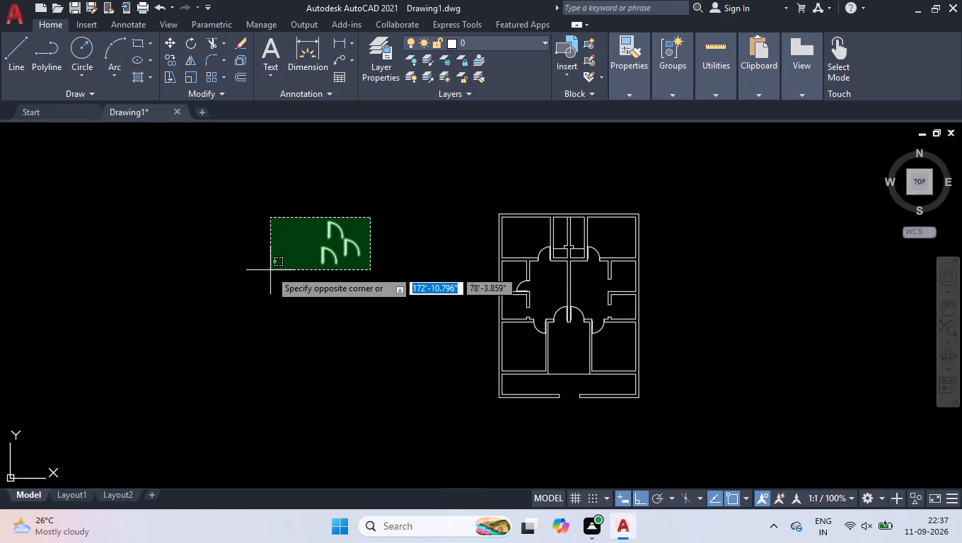
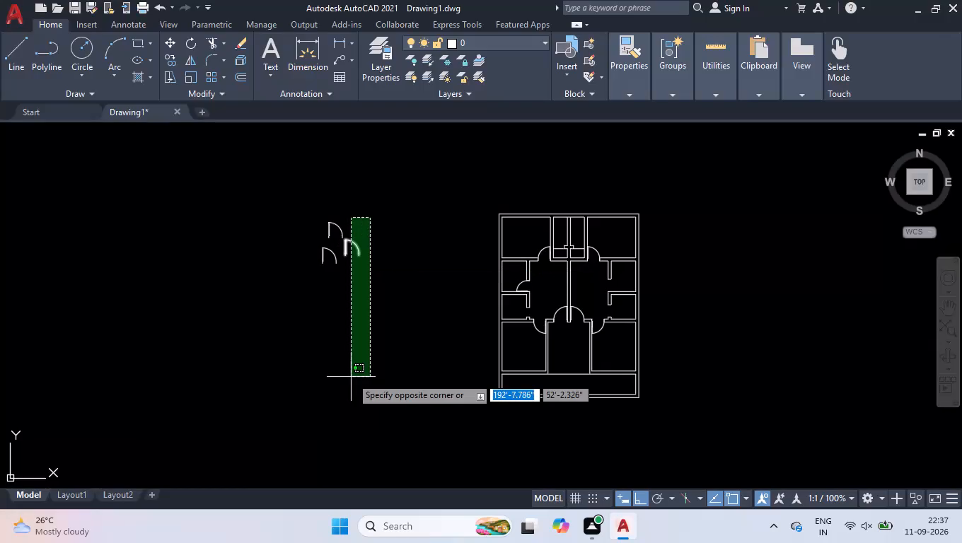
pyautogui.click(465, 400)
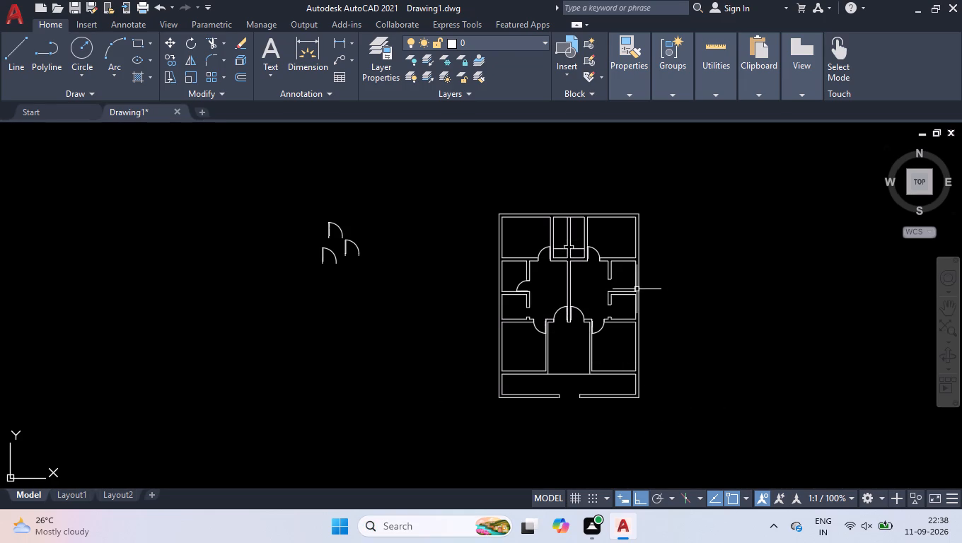
# Rotate the rightmost spare door block 90° clockwise about its hinge-side bottom endpoint, so its leaf points right and swings downward.
pyautogui.scroll(1, 611, 279)
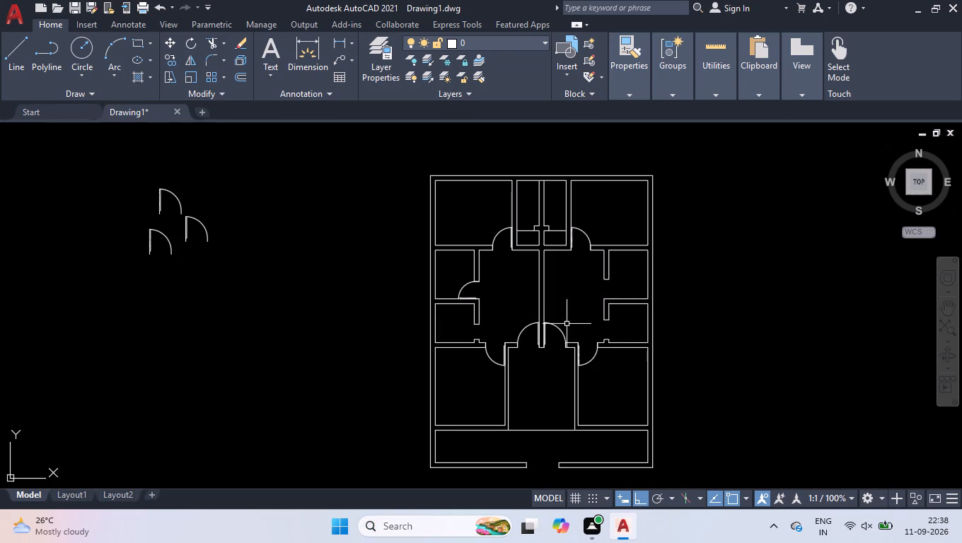
pyautogui.click(186, 226)
pyautogui.write('ro')
pyautogui.press('Return')
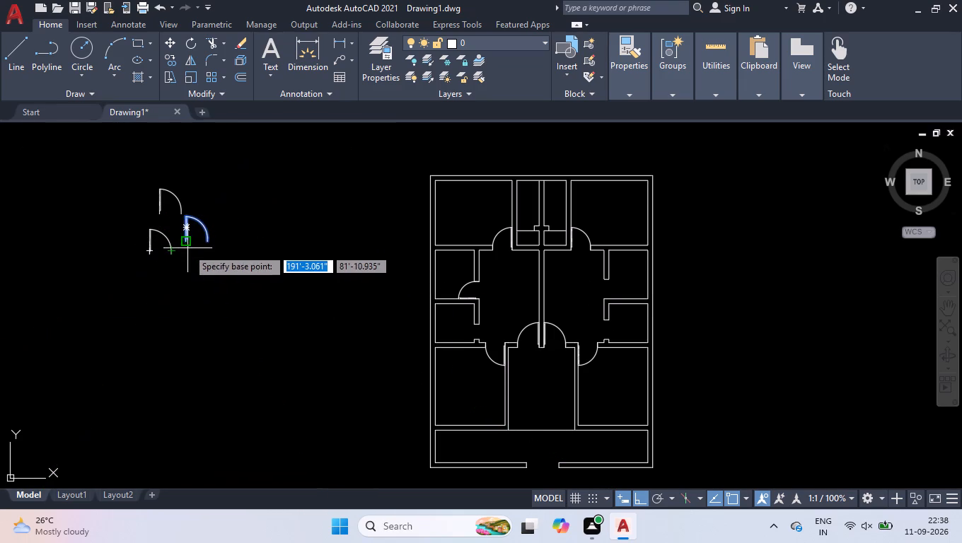
pyautogui.click(185, 245)
pyautogui.click(220, 319)
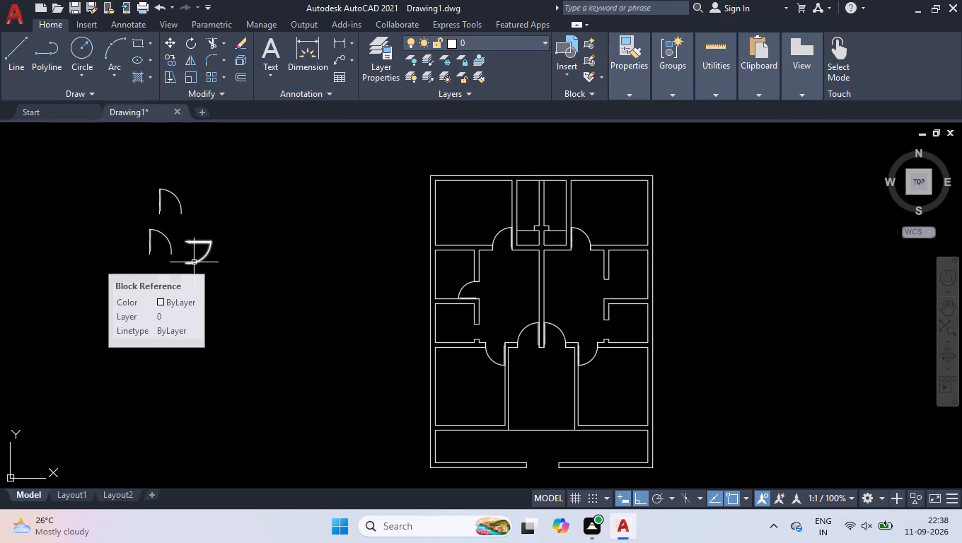
# Move the rotated door block by its hinge corner to the upper jamb corner of the upper small right-hand room's doorway.
pyautogui.click(194, 262)
pyautogui.press('m')
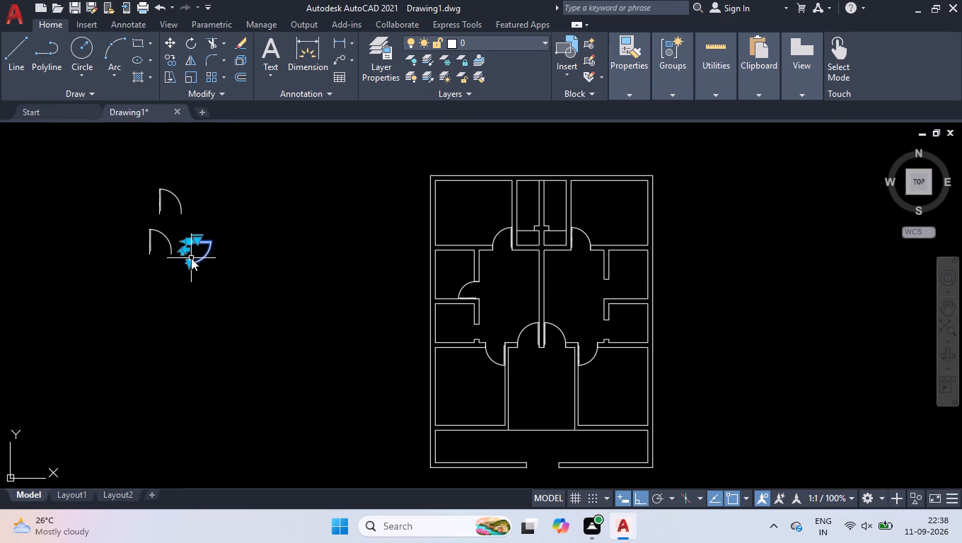
pyautogui.press('Return')
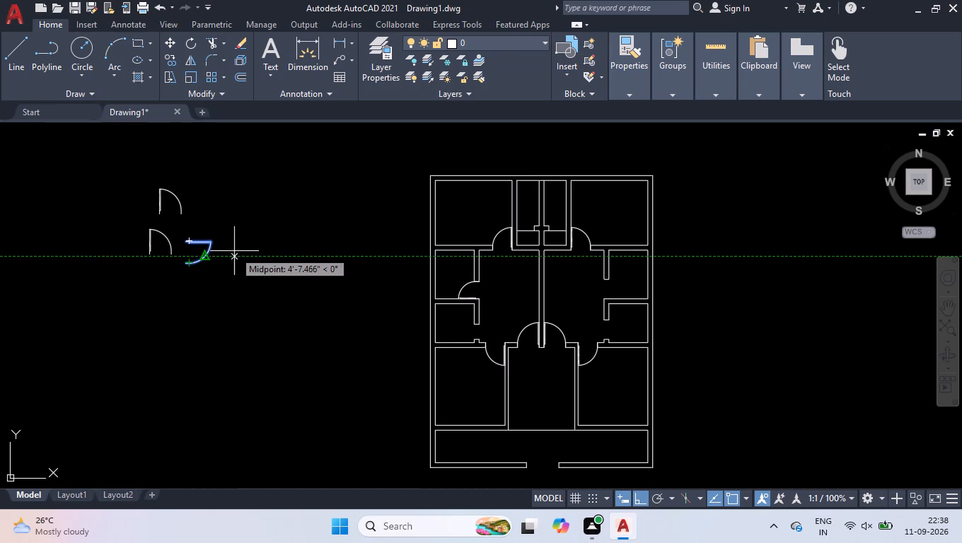
pyautogui.scroll(1, 234, 251)
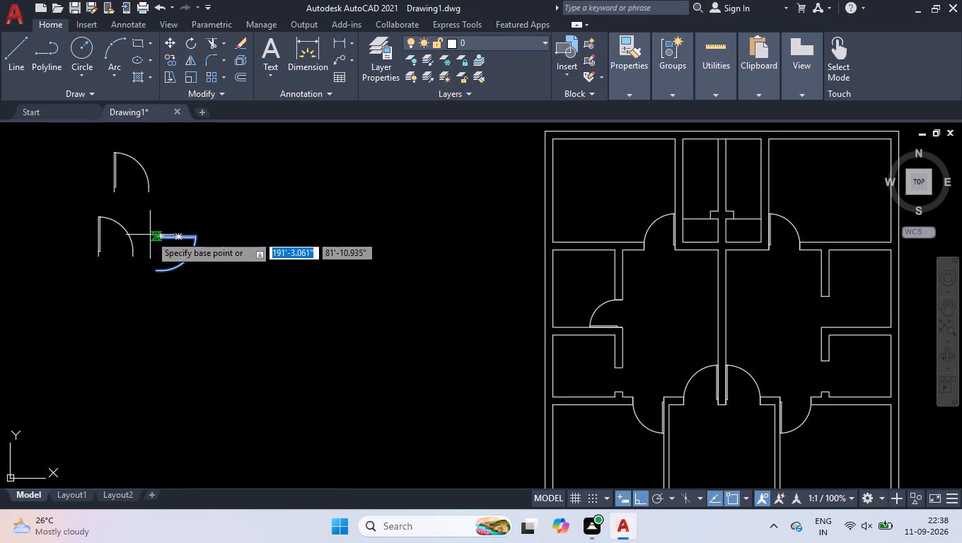
pyautogui.click(153, 235)
pyautogui.scroll(-2, 156, 235)
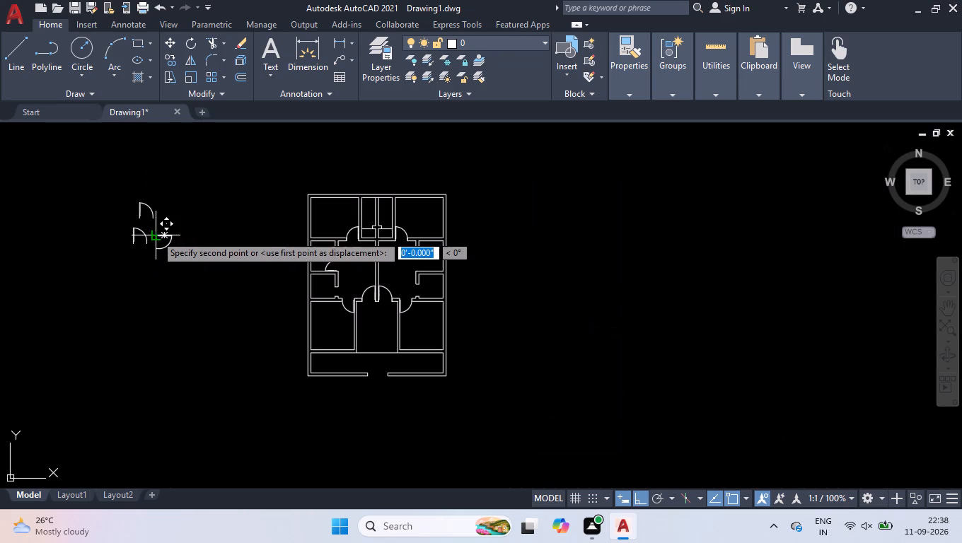
pyautogui.scroll(3, 396, 254)
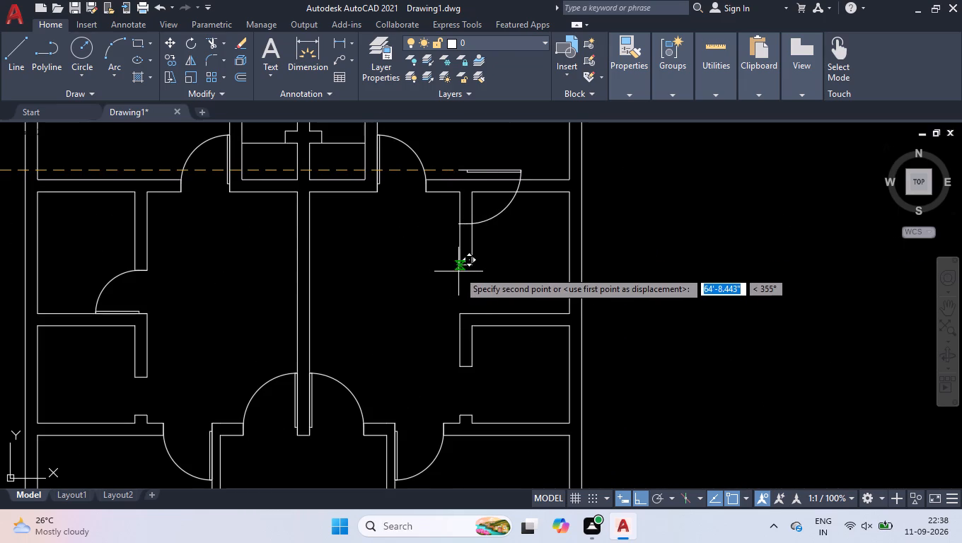
pyautogui.click(457, 267)
# Shorten the placed door block's width so its swing ends at the doorway's lower jamb, and deselect it.
pyautogui.scroll(2, 473, 305)
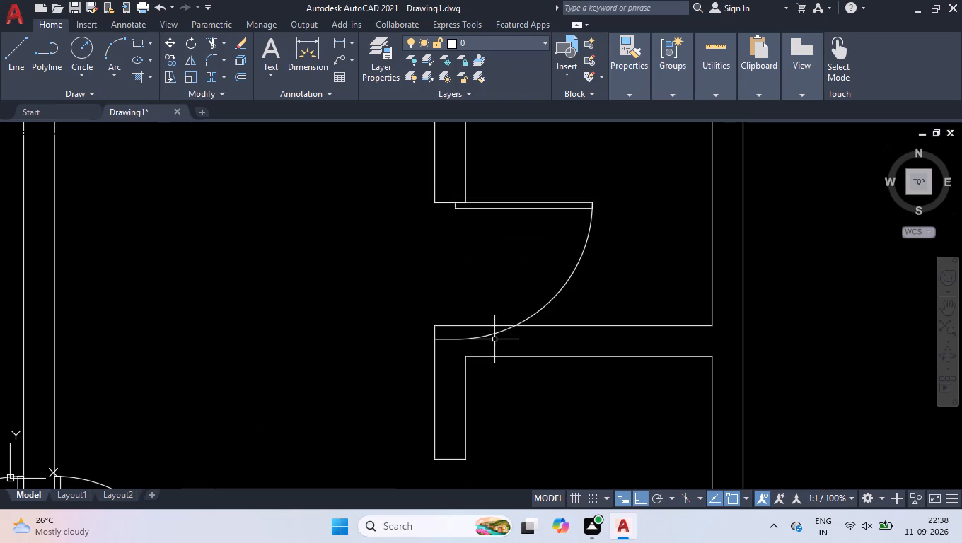
pyautogui.click(489, 335)
pyautogui.scroll(3, 468, 334)
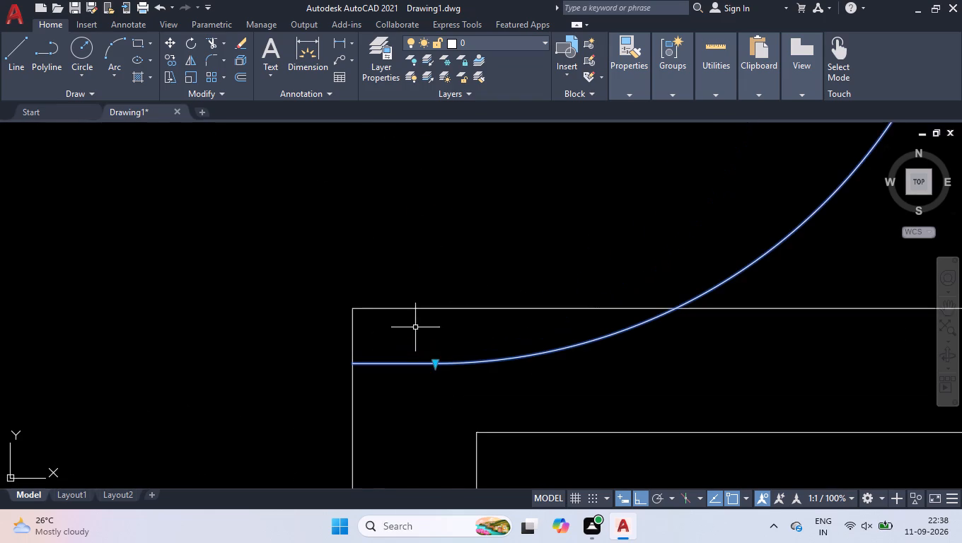
pyautogui.click(439, 366)
pyautogui.click(426, 322)
pyautogui.rightClick(417, 283)
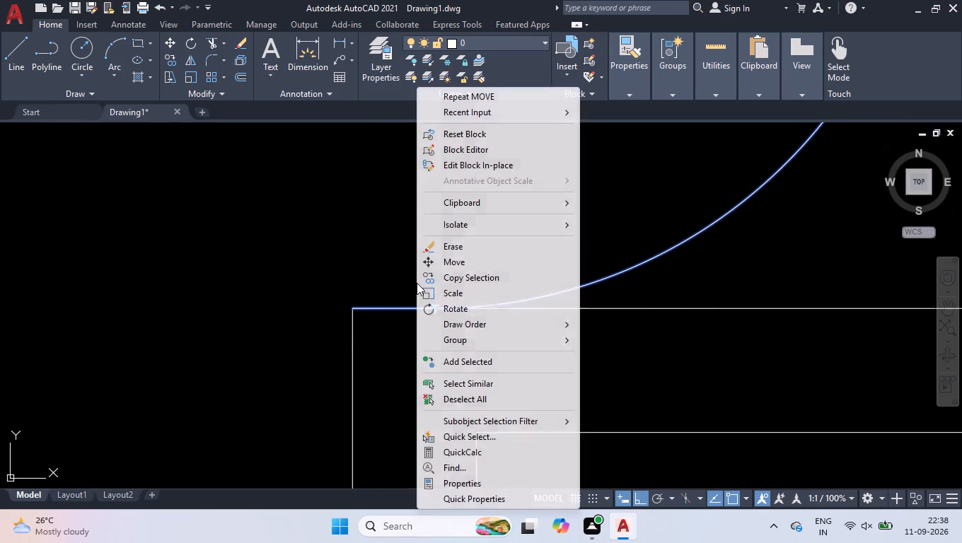
pyautogui.click(461, 396)
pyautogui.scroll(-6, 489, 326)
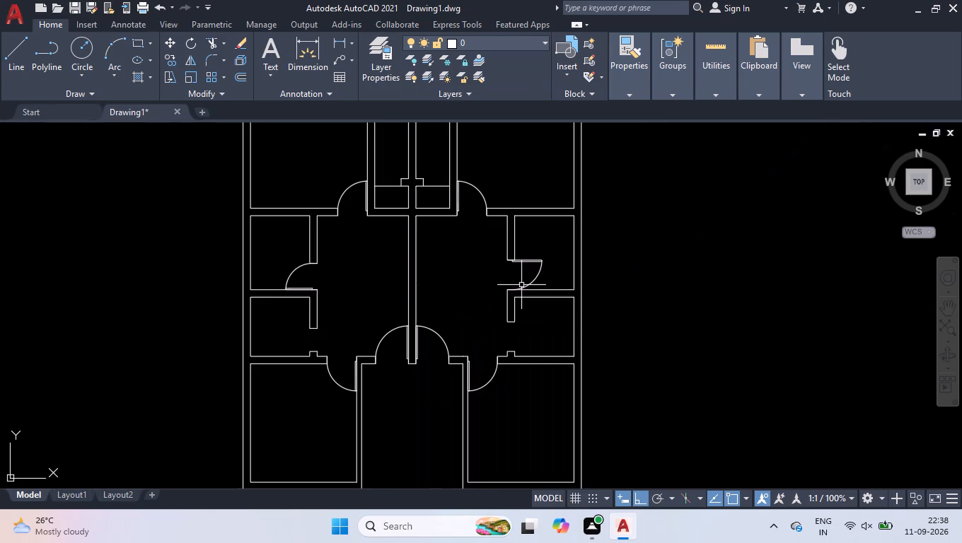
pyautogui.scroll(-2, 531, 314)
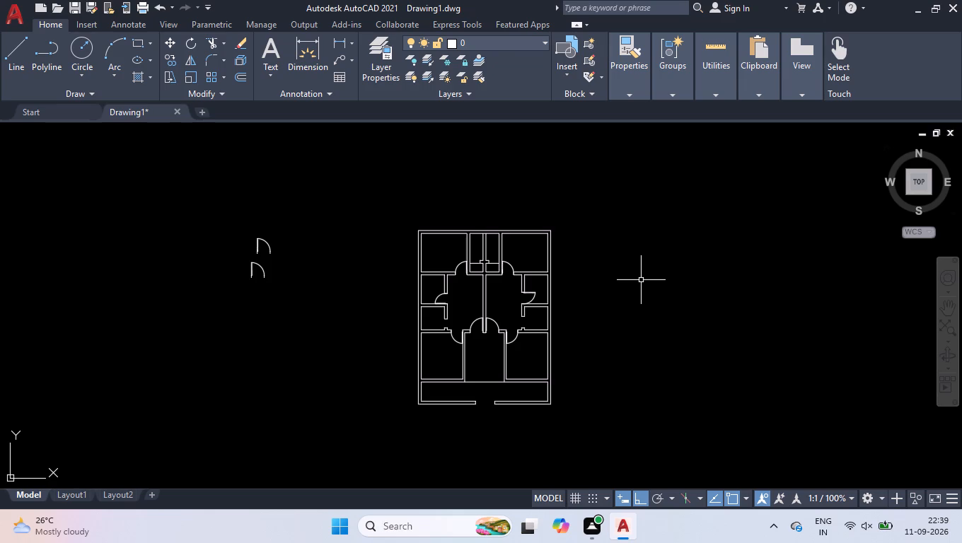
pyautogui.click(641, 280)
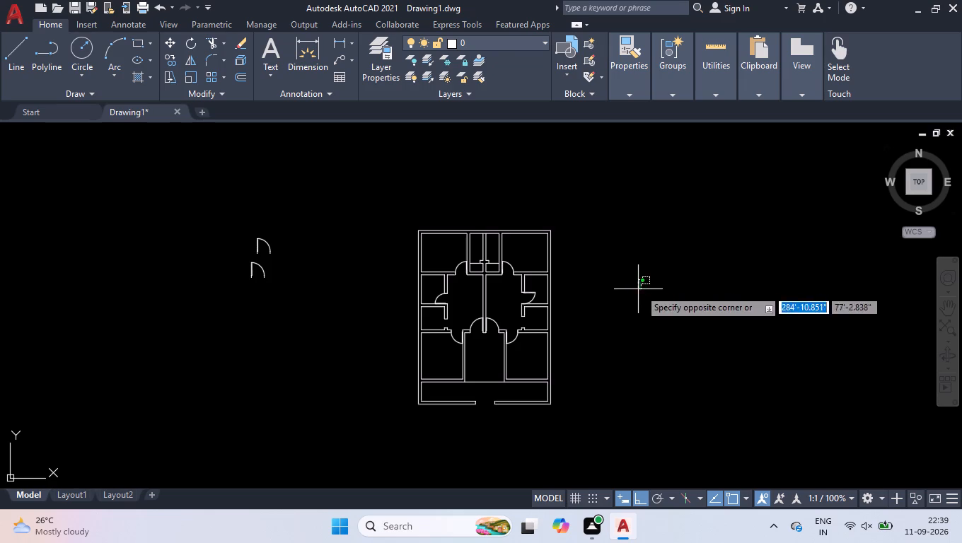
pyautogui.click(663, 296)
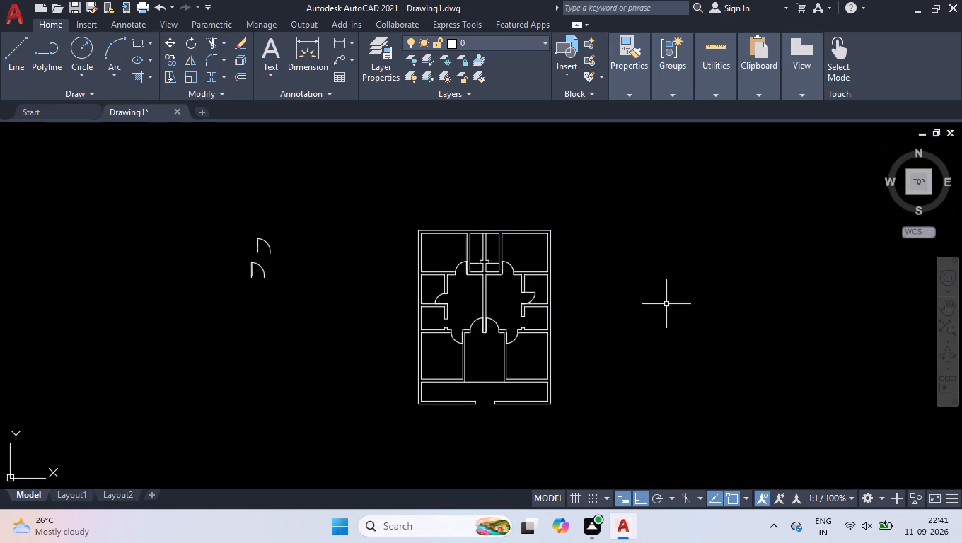
# Move the upper small left-hand room's door block by its hinge corner to the lower jamb corner of the doorway in the small room below.
pyautogui.scroll(1, 509, 283)
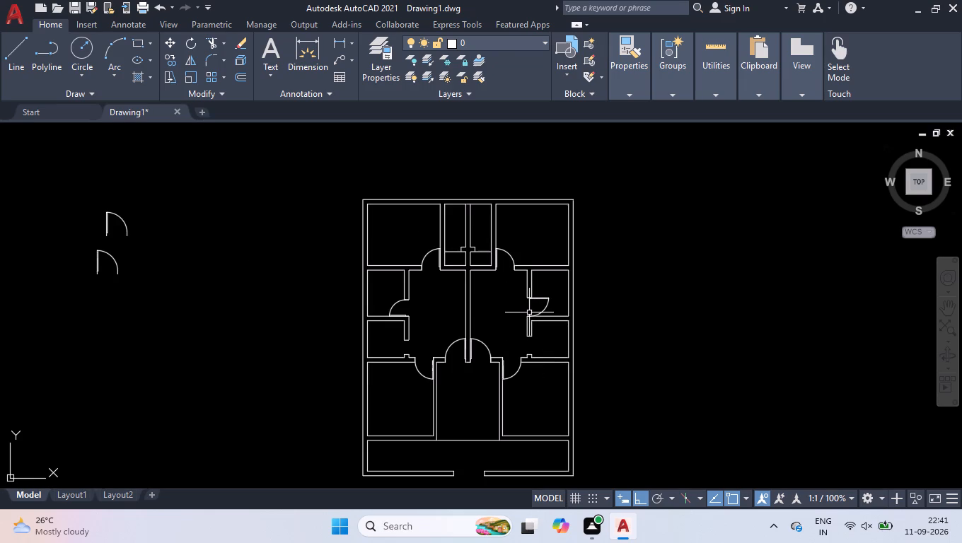
pyautogui.scroll(1, 529, 313)
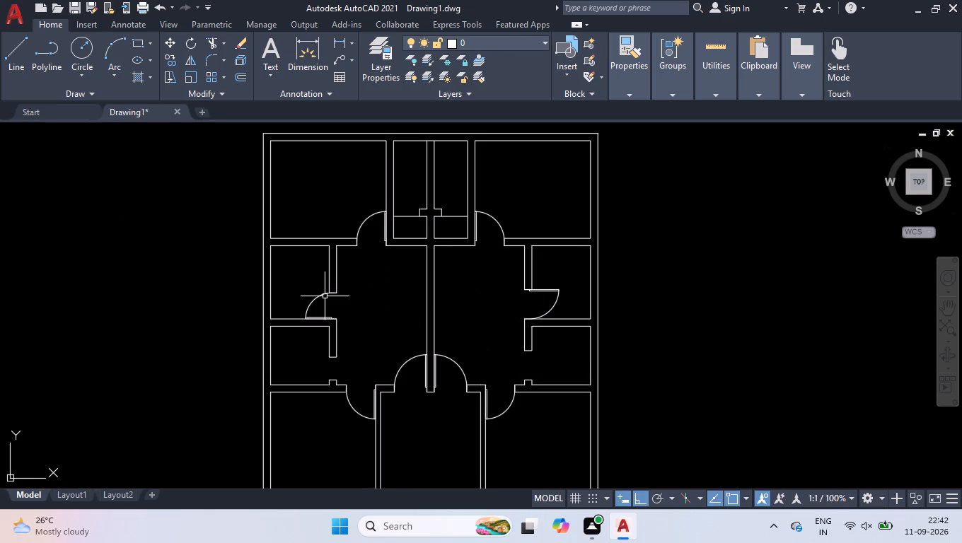
pyautogui.click(318, 298)
pyautogui.press('m')
pyautogui.press('Return')
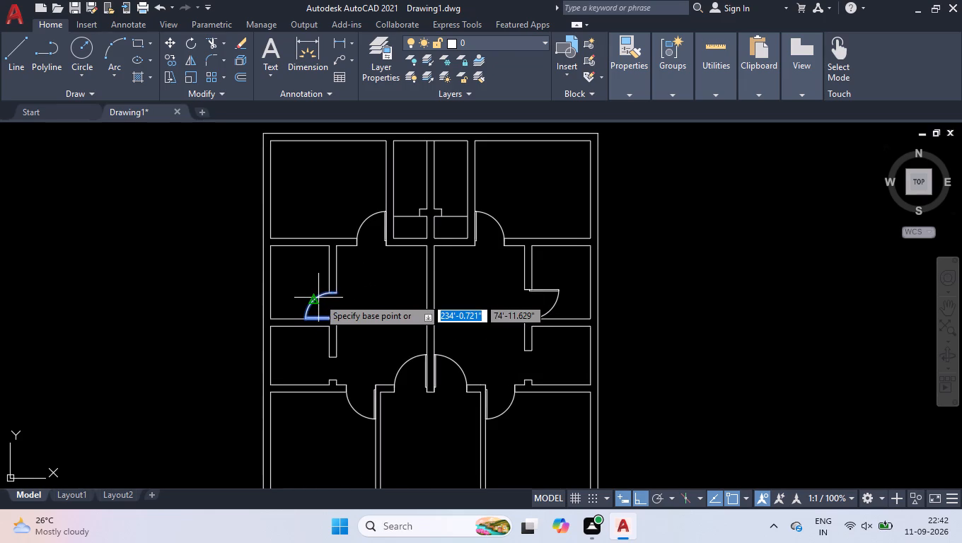
pyautogui.scroll(3, 323, 304)
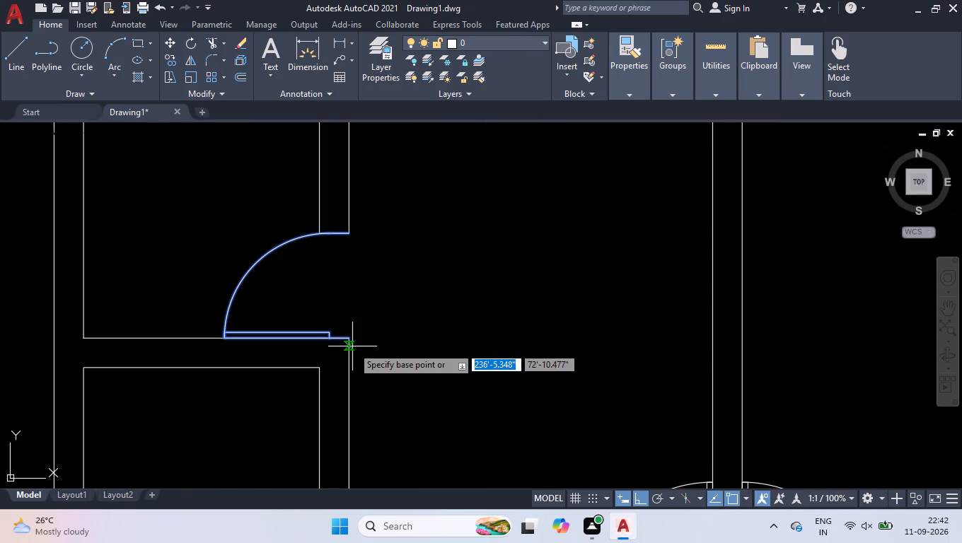
pyautogui.click(347, 341)
pyautogui.scroll(-2, 347, 341)
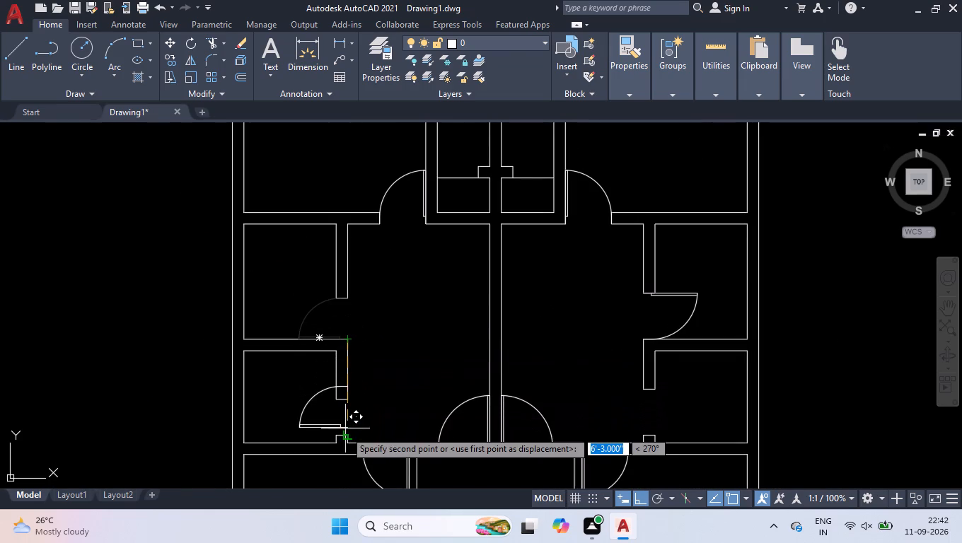
pyautogui.click(344, 435)
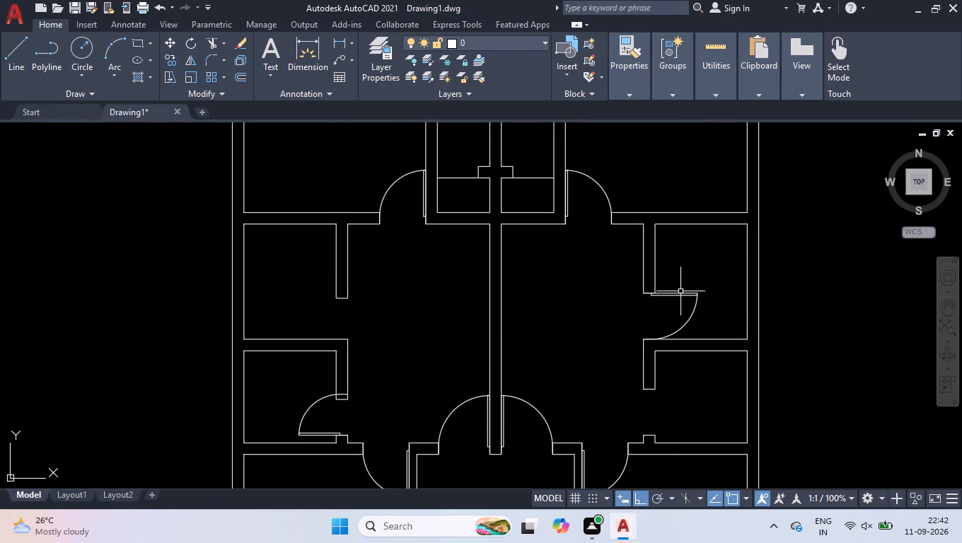
# Flip the upper small right-hand room's door block vertically, so its hinge is at the lower jamb and it swings upward.
pyautogui.click(680, 292)
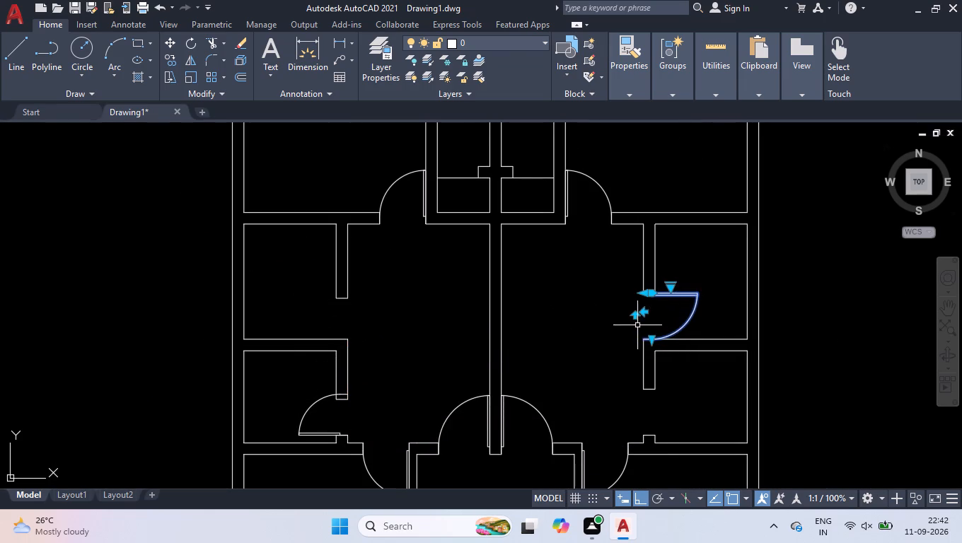
pyautogui.click(634, 320)
# Move the flipped door block by its hinge corner to the lower jamb corner of the doorway in the small right-hand room below.
pyautogui.press('m')
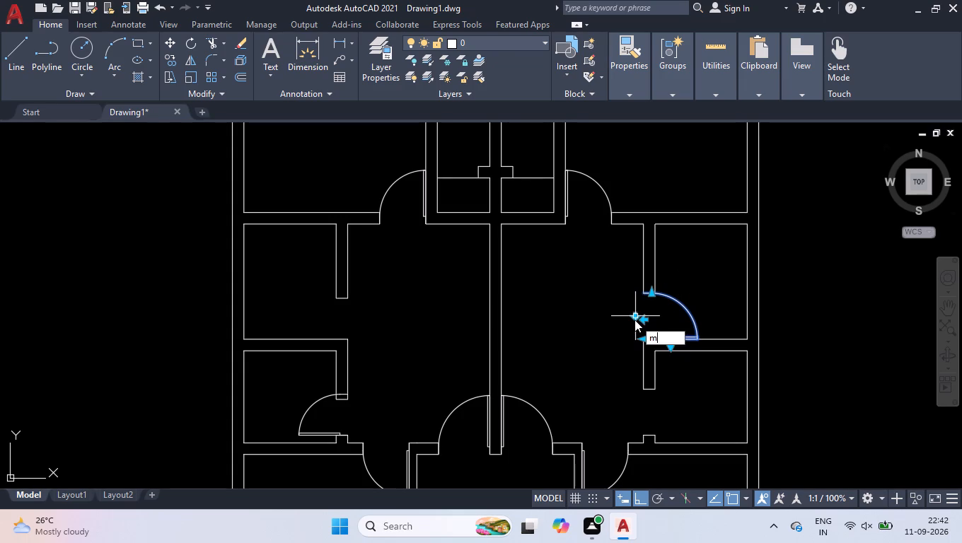
pyautogui.press('Return')
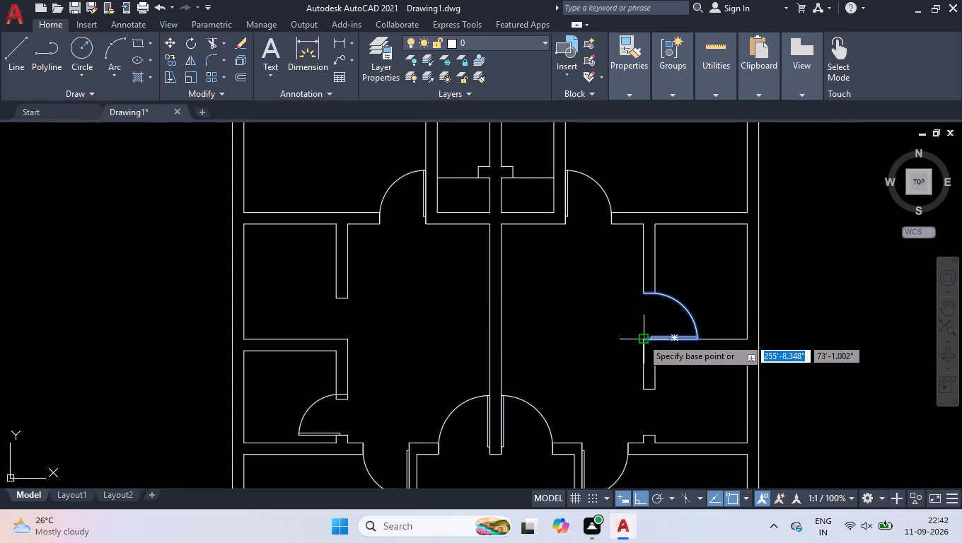
pyautogui.click(642, 338)
pyautogui.click(643, 432)
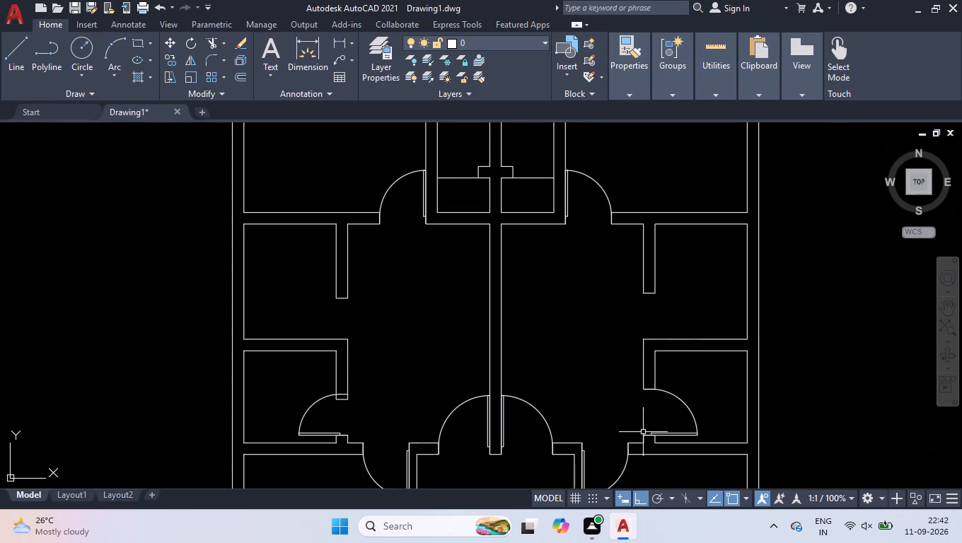
# Shorten the lower small left-hand room's door block so its swing ends at the doorway's upper jamb, and clear the selection.
pyautogui.click(318, 406)
pyautogui.moveTo(274, 271); pyautogui.dragTo(233, 146)
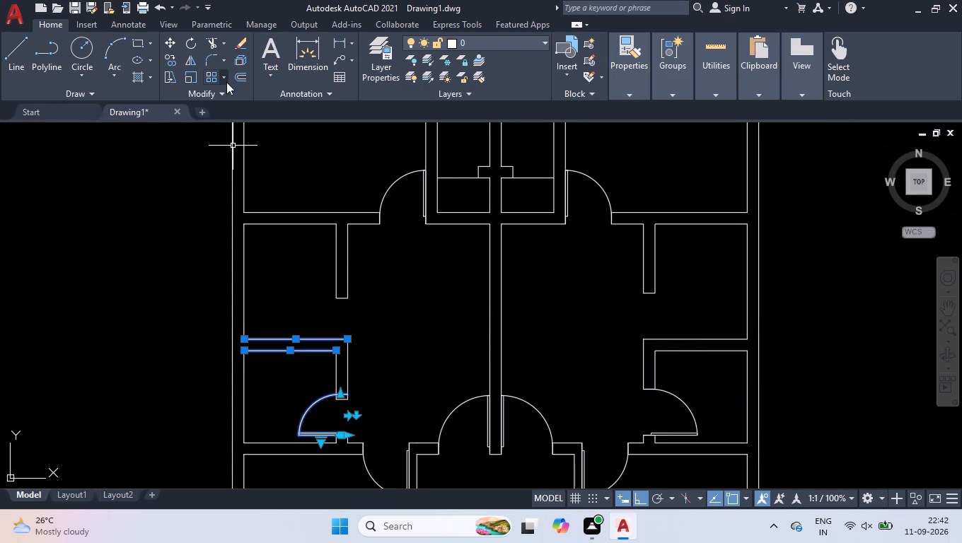
pyautogui.scroll(3, 330, 402)
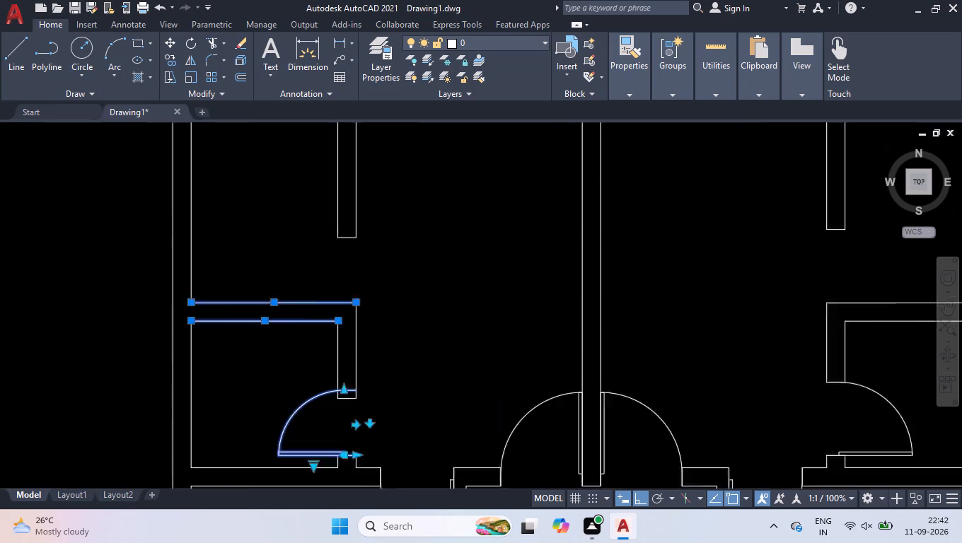
pyautogui.click(357, 374)
pyautogui.click(357, 392)
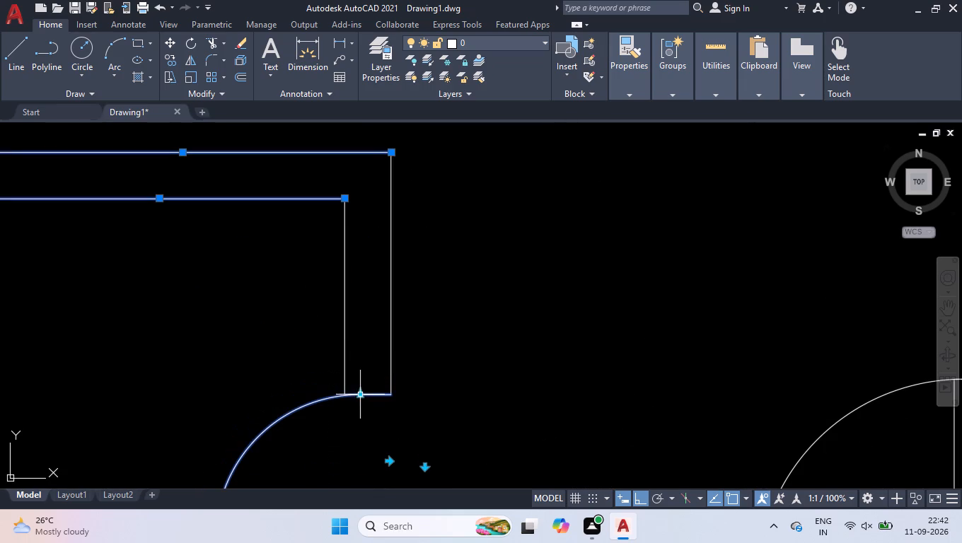
pyautogui.rightClick(326, 349)
pyautogui.click(366, 244)
# Move the lower spare door block by its hinge-side bottom endpoint to the outer left jamb corner of the entrance in the plan's bottom wall.
pyautogui.scroll(-4, 366, 244)
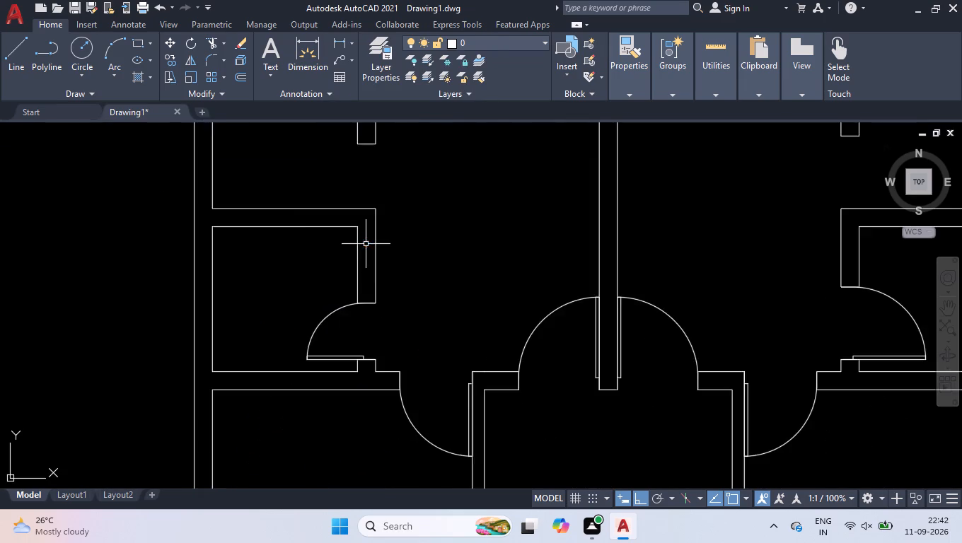
pyautogui.scroll(-1, 419, 383)
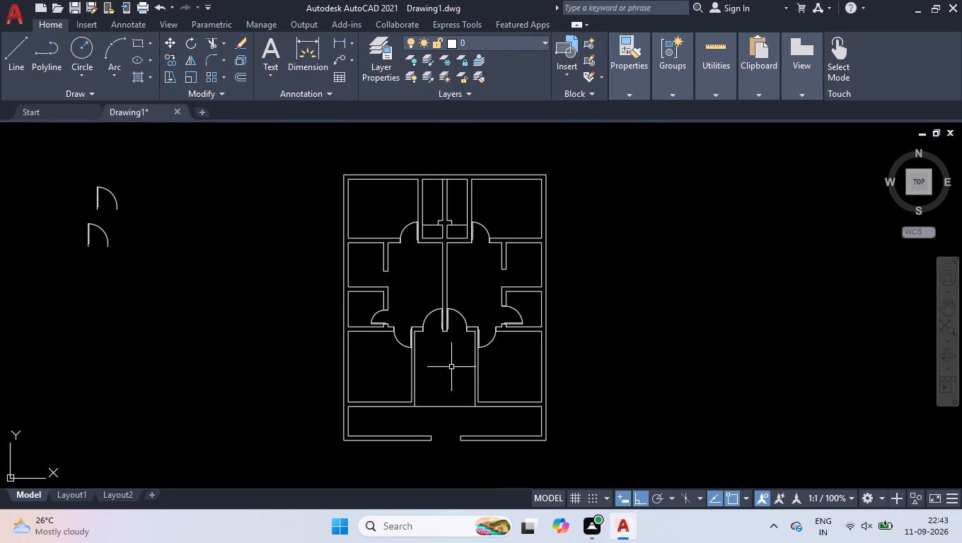
pyautogui.click(91, 225)
pyautogui.press('m')
pyautogui.press('Return')
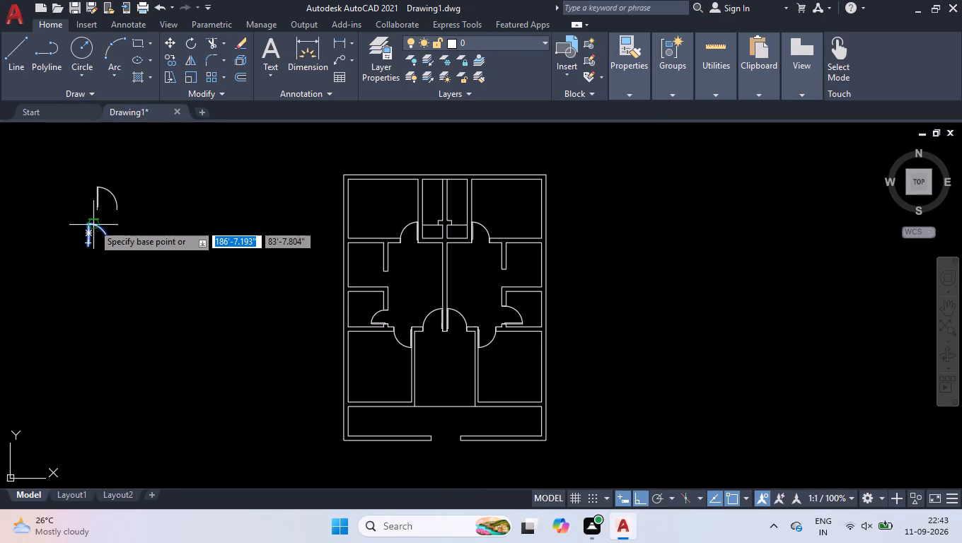
pyautogui.scroll(2, 95, 222)
pyautogui.click(74, 283)
pyautogui.scroll(-2, 175, 245)
pyautogui.scroll(-1, 192, 313)
pyautogui.scroll(4, 364, 401)
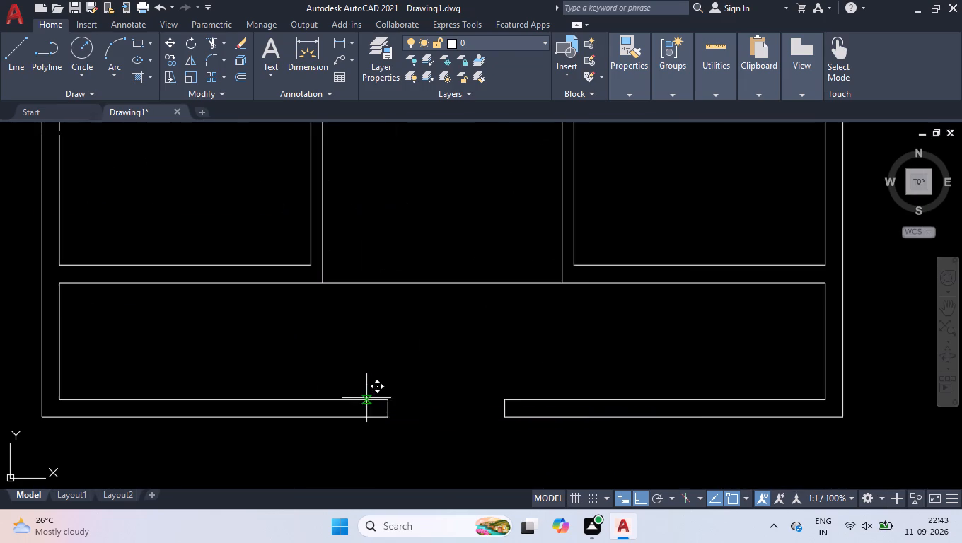
pyautogui.click(390, 416)
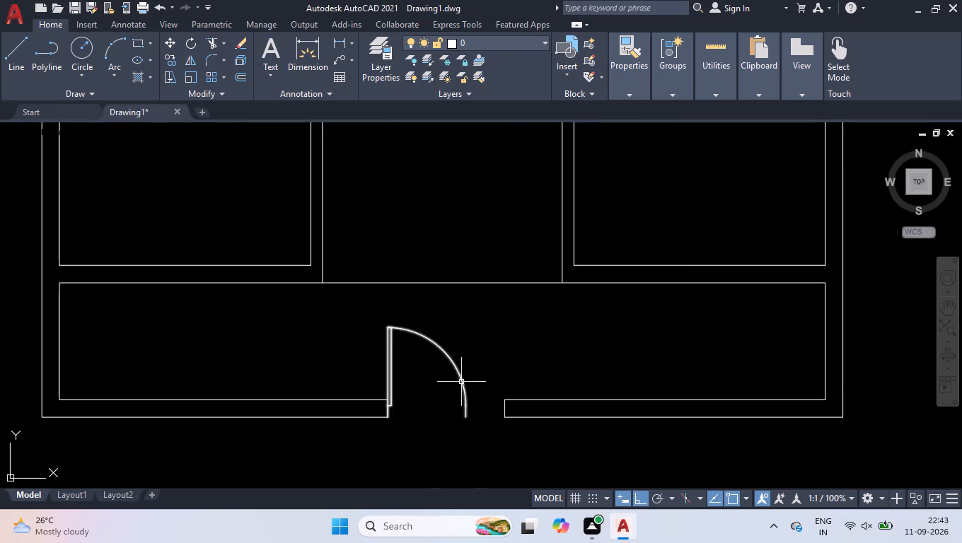
pyautogui.scroll(-3, 460, 380)
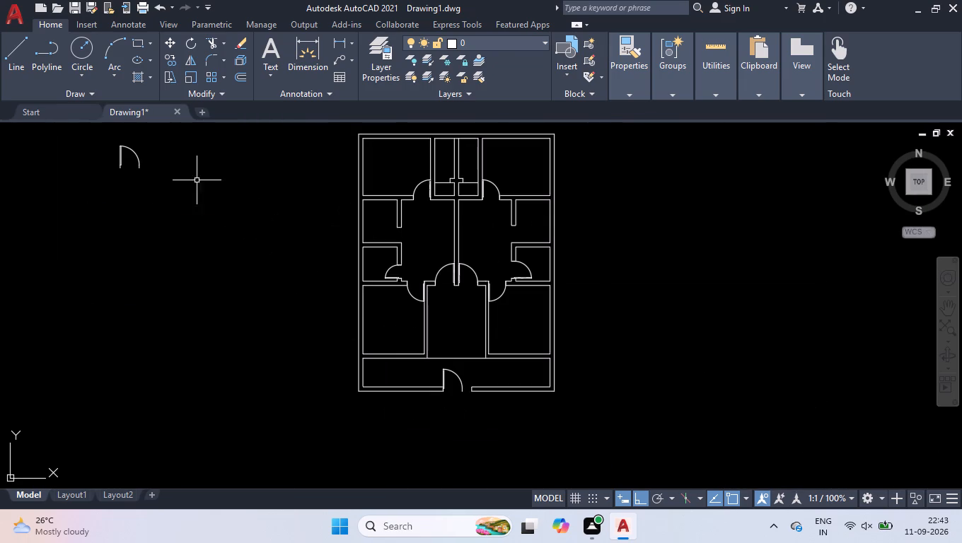
# Flip the remaining spare door block horizontally, so its hinge is on the right-hand side.
pyautogui.click(171, 161)
pyautogui.click(88, 173)
pyautogui.scroll(3, 95, 139)
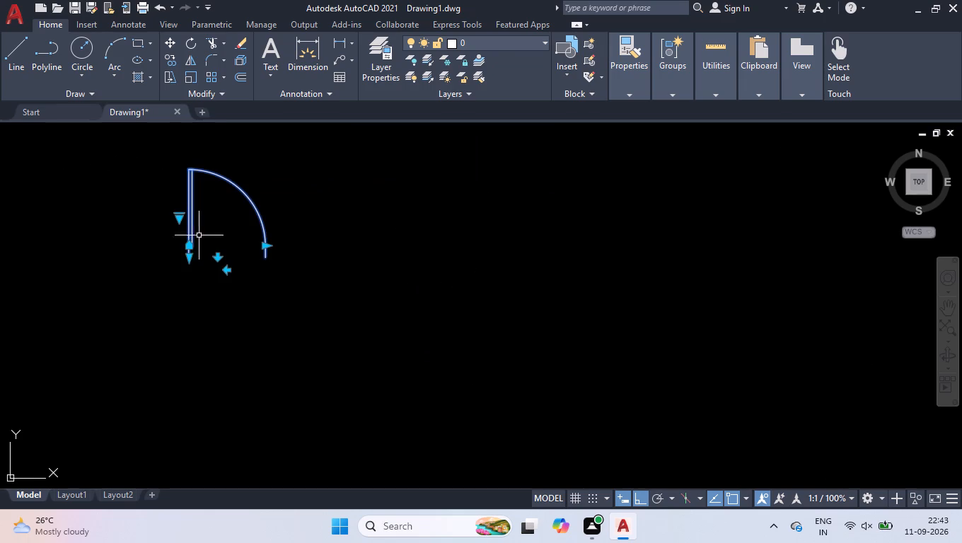
pyautogui.click(228, 272)
# Move the flipped door block by its hinge-side bottom endpoint to the outer right jamb corner of the entrance in the bottom wall.
pyautogui.press('m')
pyautogui.press('Return')
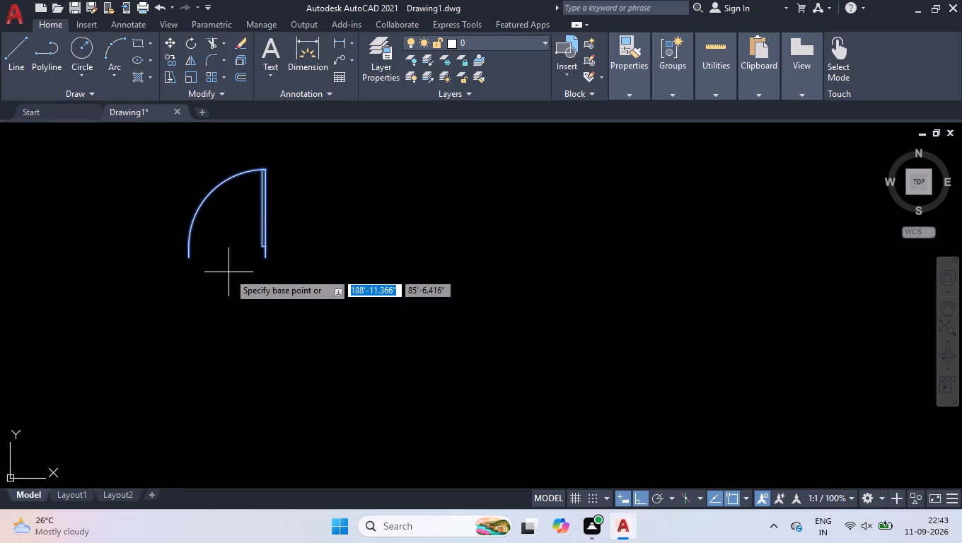
pyautogui.click(267, 257)
pyautogui.scroll(-4, 260, 255)
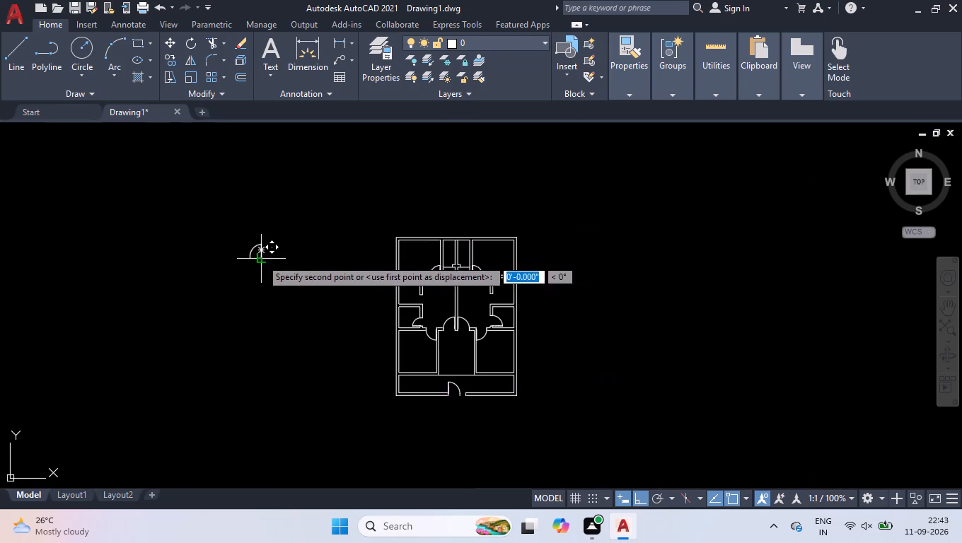
pyautogui.scroll(4, 471, 403)
pyautogui.scroll(1, 397, 363)
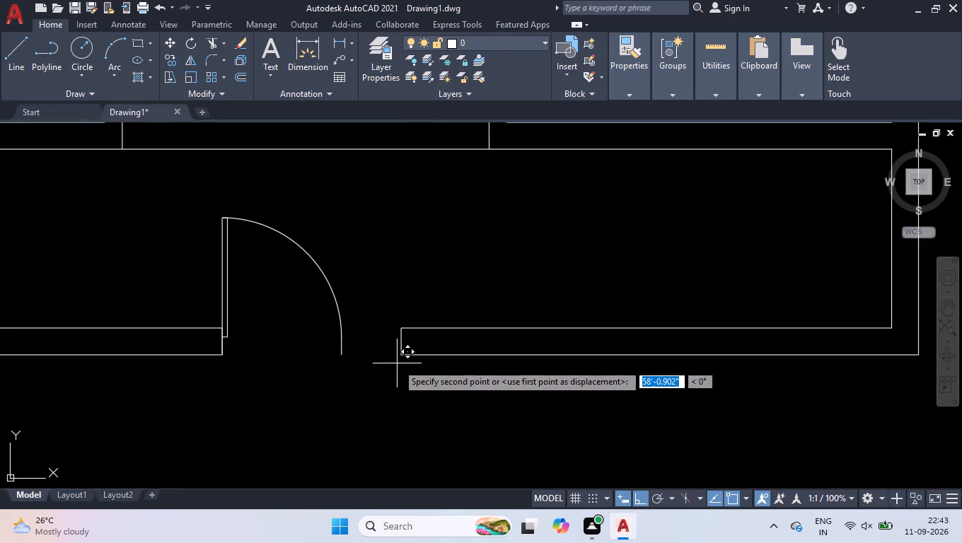
pyautogui.click(403, 357)
# Shorten both entrance door blocks equally so their swings meet at the middle of the opening, and clear the selection.
pyautogui.click(342, 320)
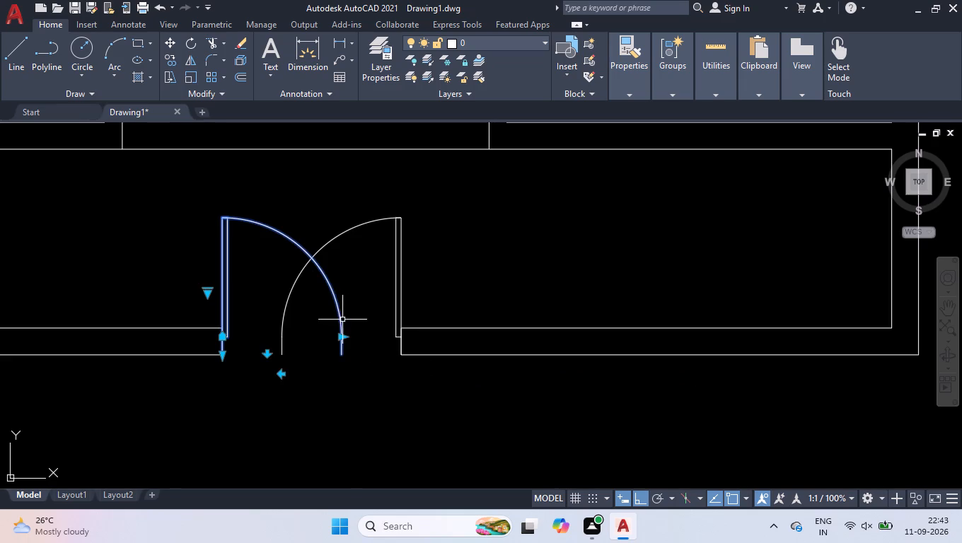
pyautogui.scroll(1, 311, 323)
pyautogui.click(361, 347)
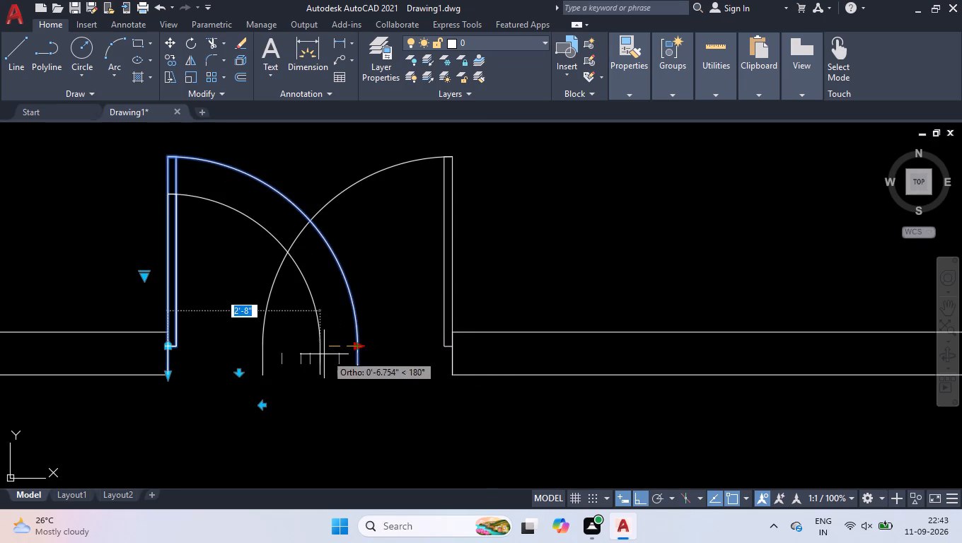
pyautogui.click(323, 354)
pyautogui.click(272, 306)
pyautogui.click(240, 318)
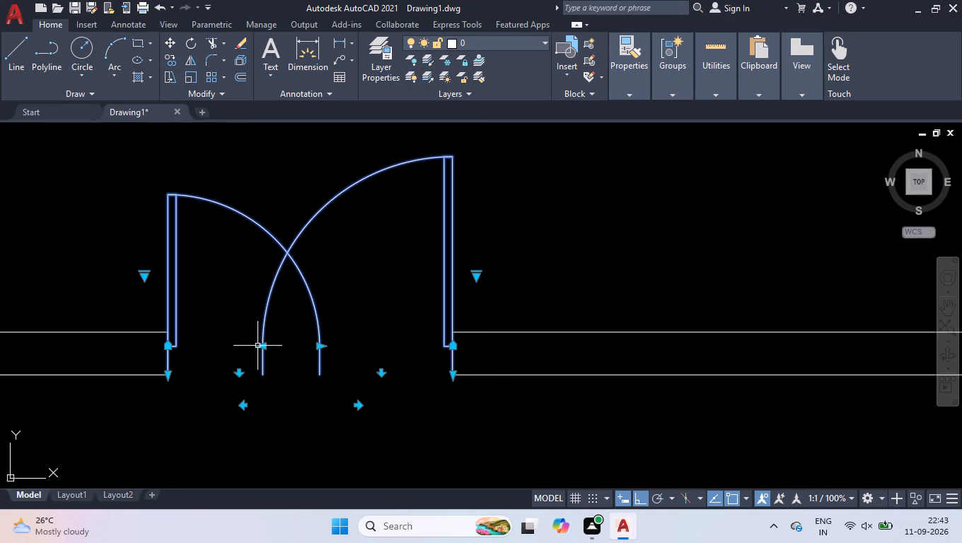
pyautogui.click(263, 346)
pyautogui.click(296, 347)
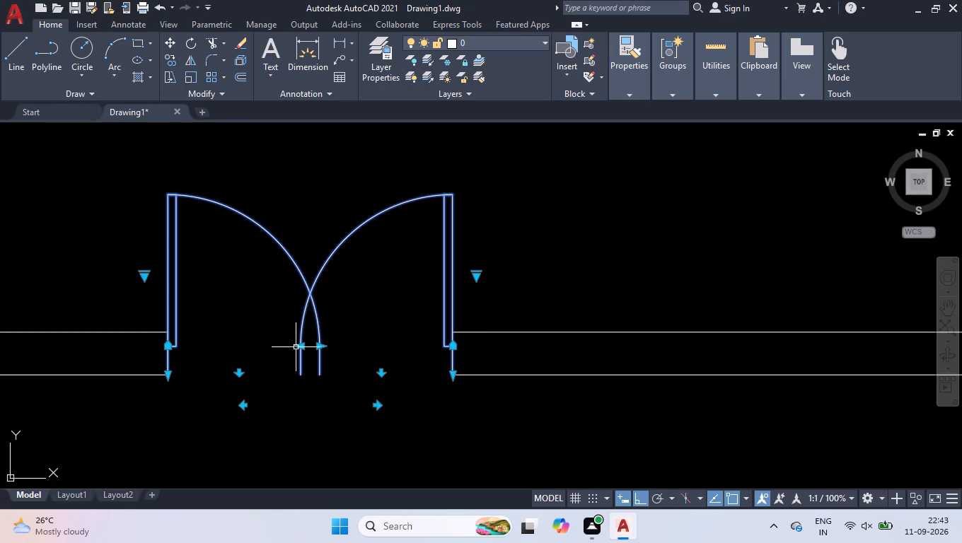
pyautogui.click(301, 346)
pyautogui.click(309, 346)
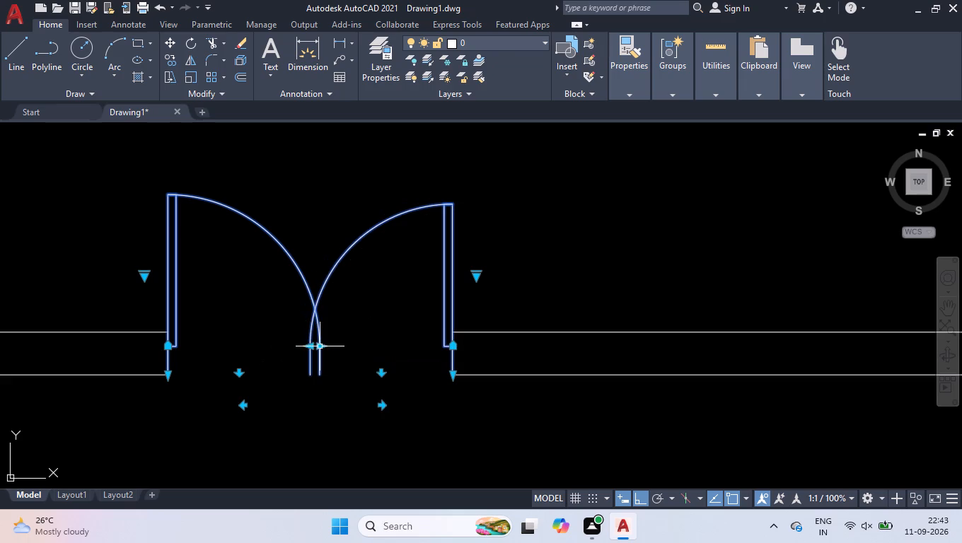
pyautogui.click(320, 347)
pyautogui.click(309, 347)
pyautogui.rightClick(325, 334)
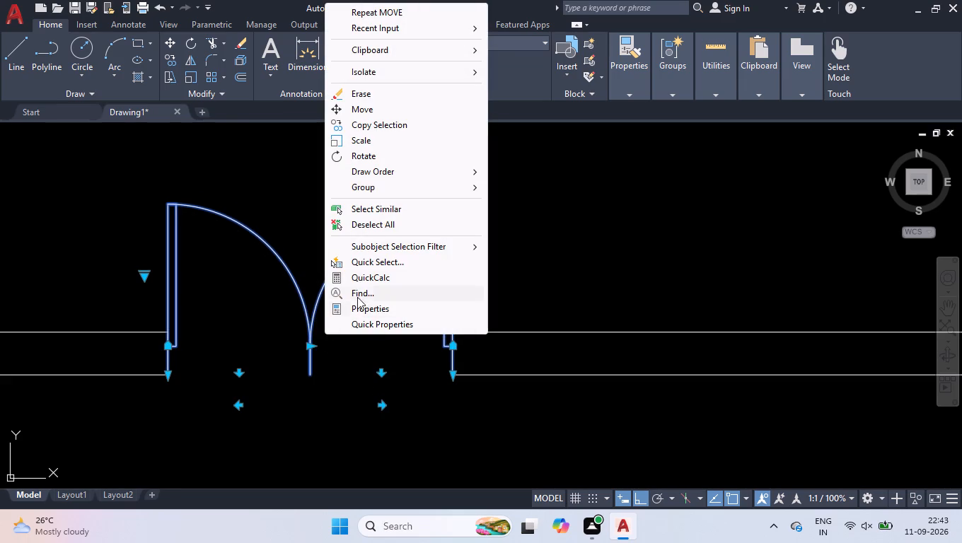
pyautogui.click(376, 226)
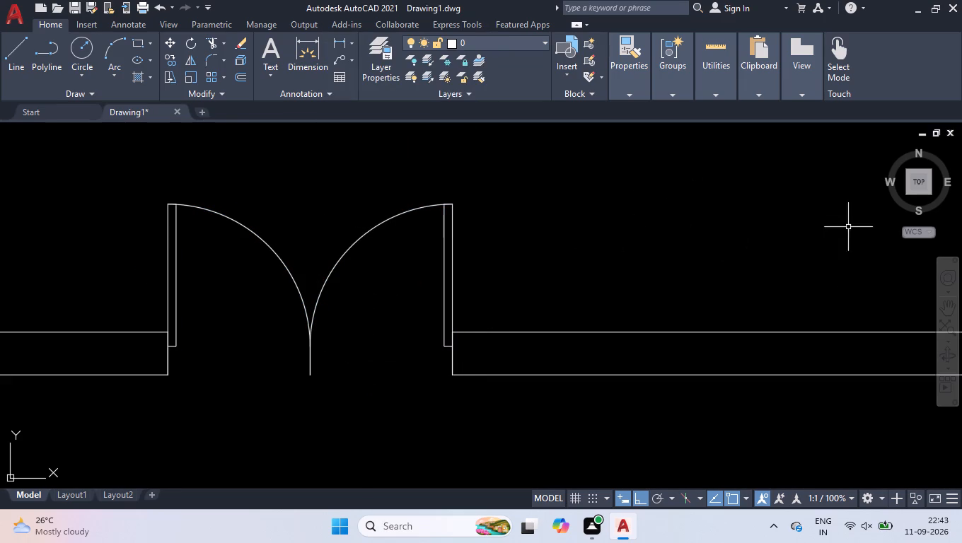
# Open DesignCenter and insert the House Designer block Toilet - top in the empty space left of the plan.
pyautogui.moveTo(912, 191); pyautogui.dragTo(902, 207)
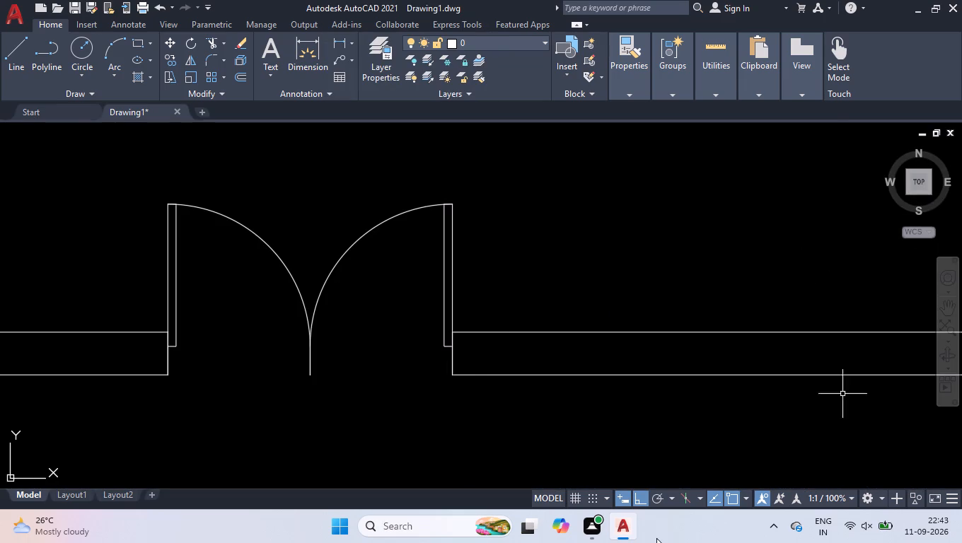
pyautogui.click(920, 176)
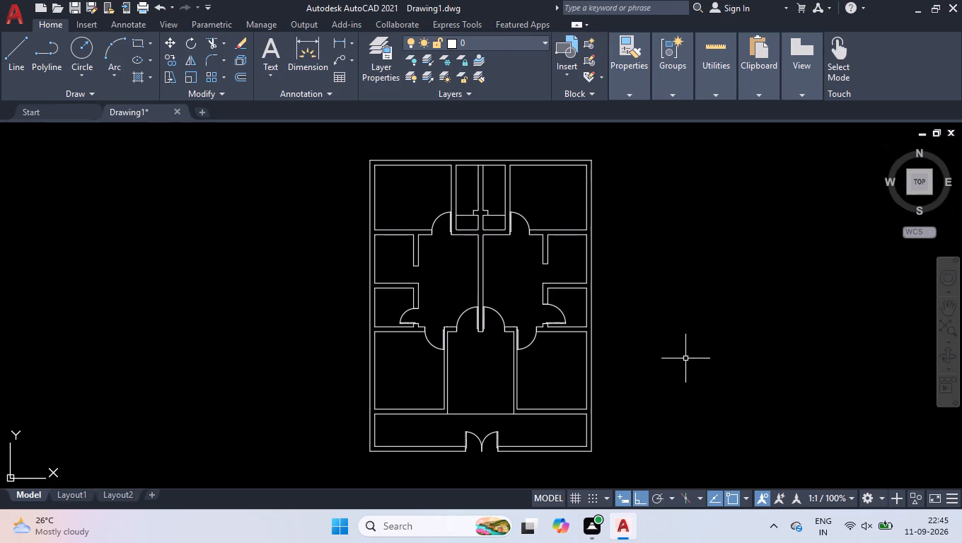
pyautogui.hotkey('ctrl', '2')
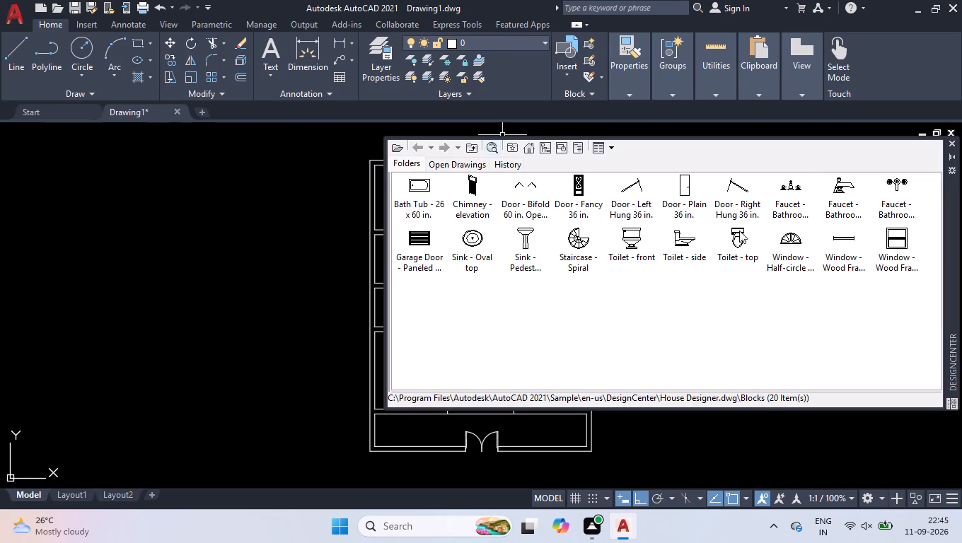
pyautogui.moveTo(739, 230); pyautogui.dragTo(316, 278)
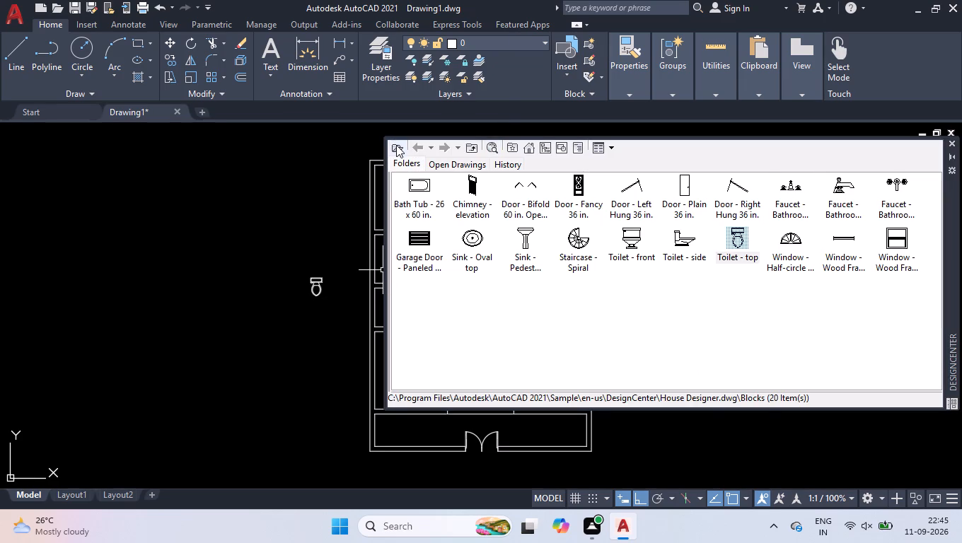
# Load Home - Space Planner.dwg into DesignCenter and display its blocks.
pyautogui.click(397, 145)
pyautogui.click(446, 236)
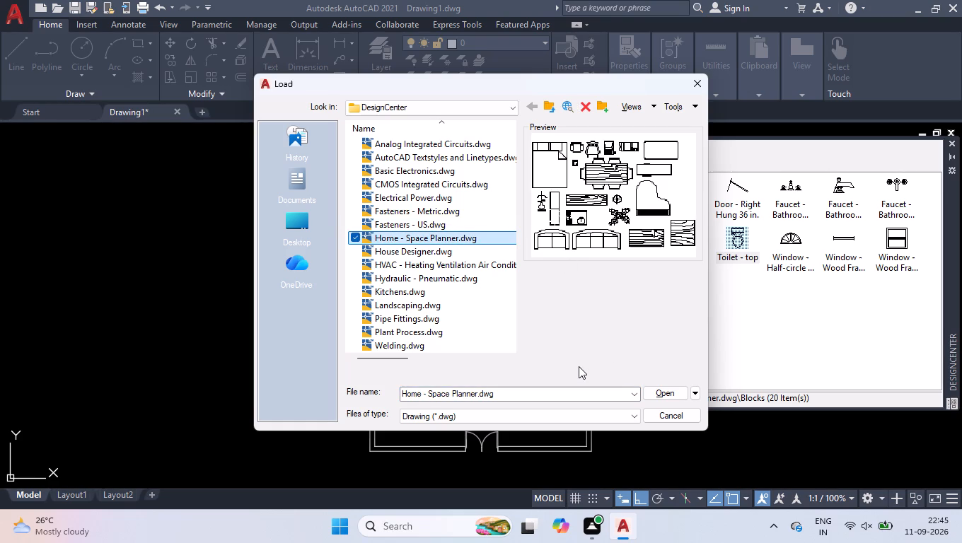
pyautogui.click(670, 397)
pyautogui.doubleClick(428, 187)
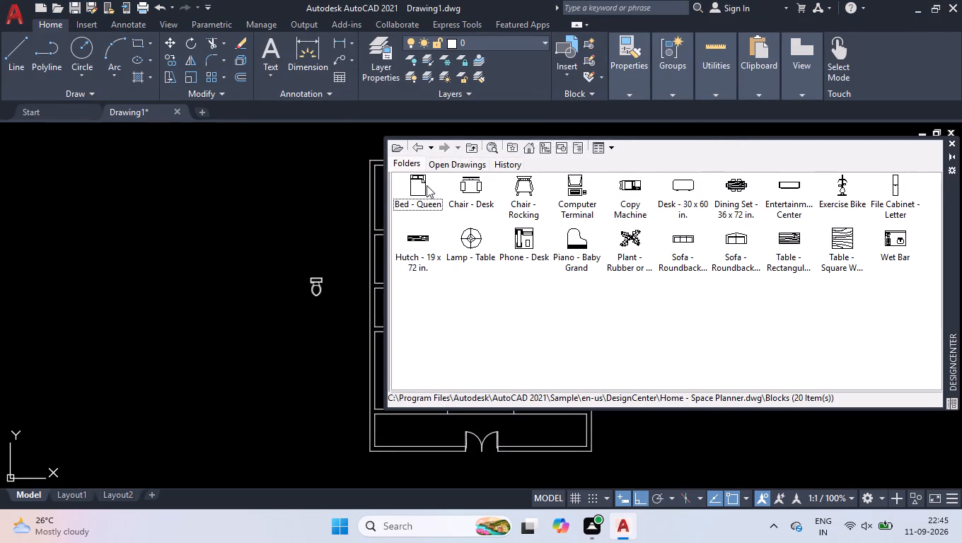
# Insert the Bed - Queen and Dining Set - 36 x 72 in. blocks in the empty space left of the plan.
pyautogui.moveTo(427, 187); pyautogui.dragTo(256, 230)
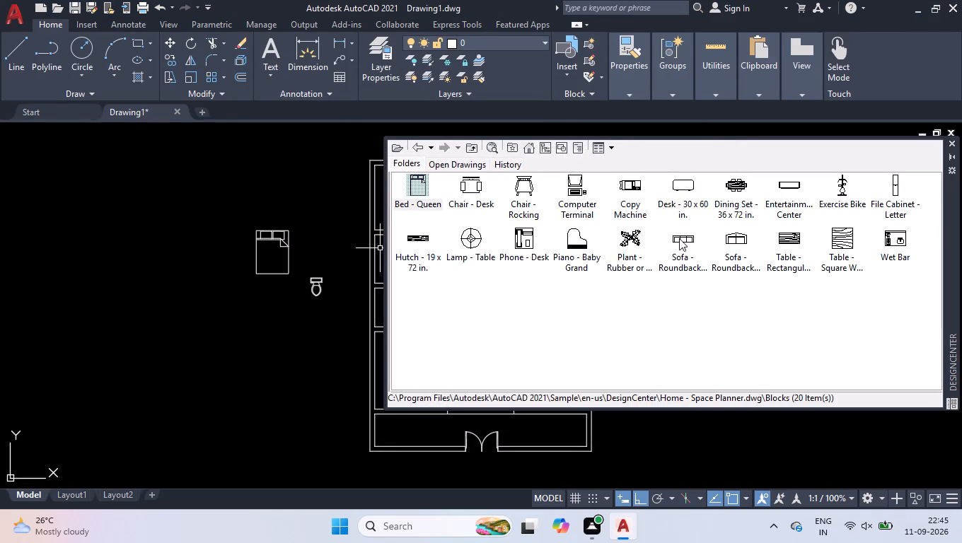
pyautogui.moveTo(738, 186); pyautogui.dragTo(439, 215)
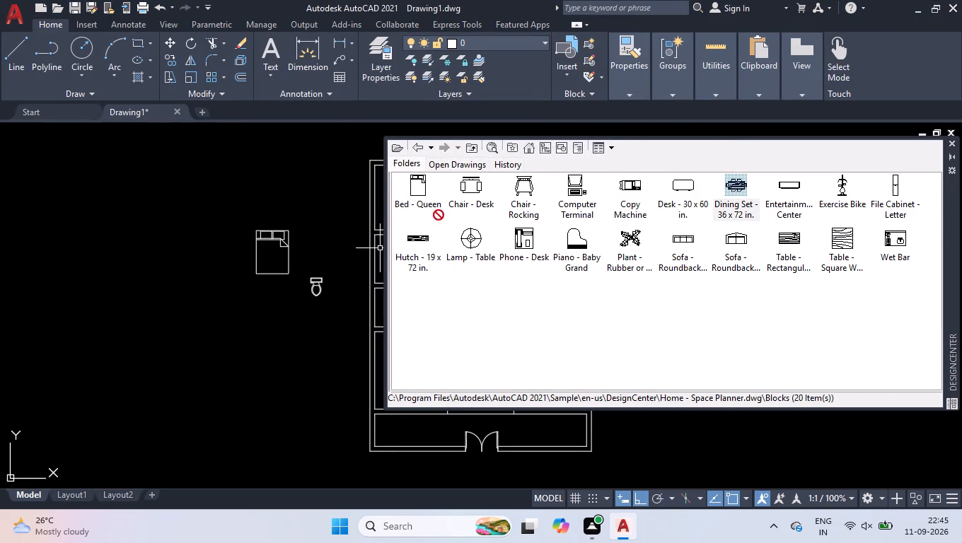
pyautogui.moveTo(439, 215); pyautogui.dragTo(268, 192)
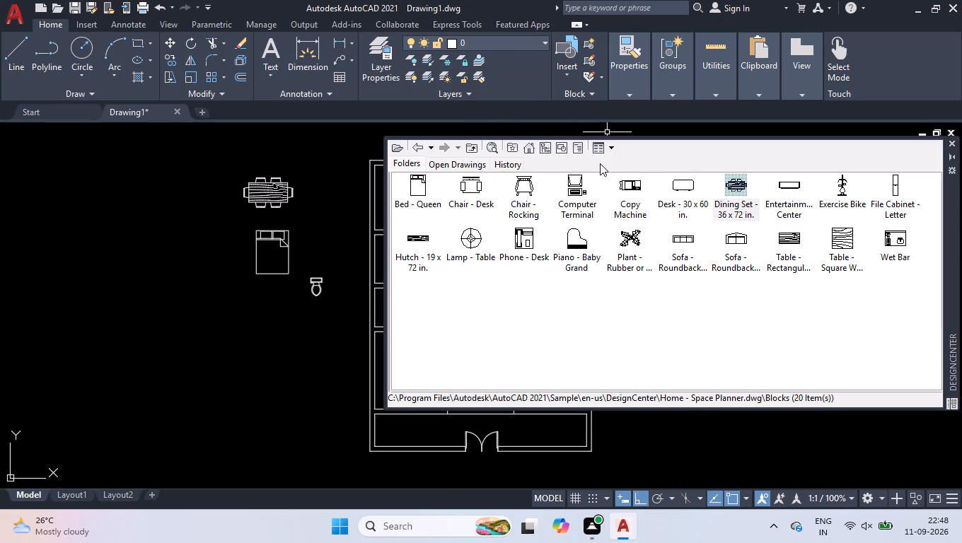
# Insert the three-seat and two-seat roundback sofas and the 60 x 30 in. rectangular woodgrain table left of the plan.
pyautogui.moveTo(680, 239); pyautogui.dragTo(669, 241)
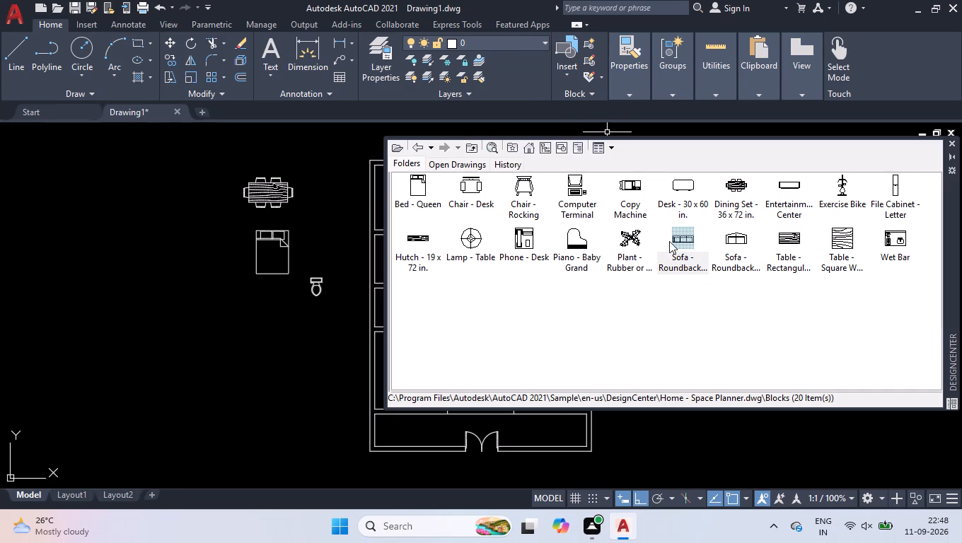
pyautogui.moveTo(669, 241); pyautogui.dragTo(243, 322)
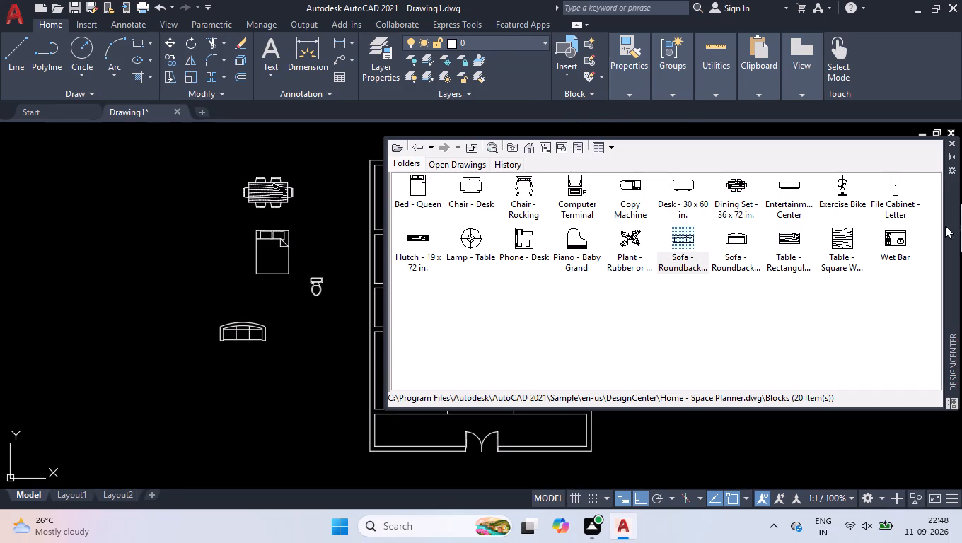
pyautogui.click(837, 237)
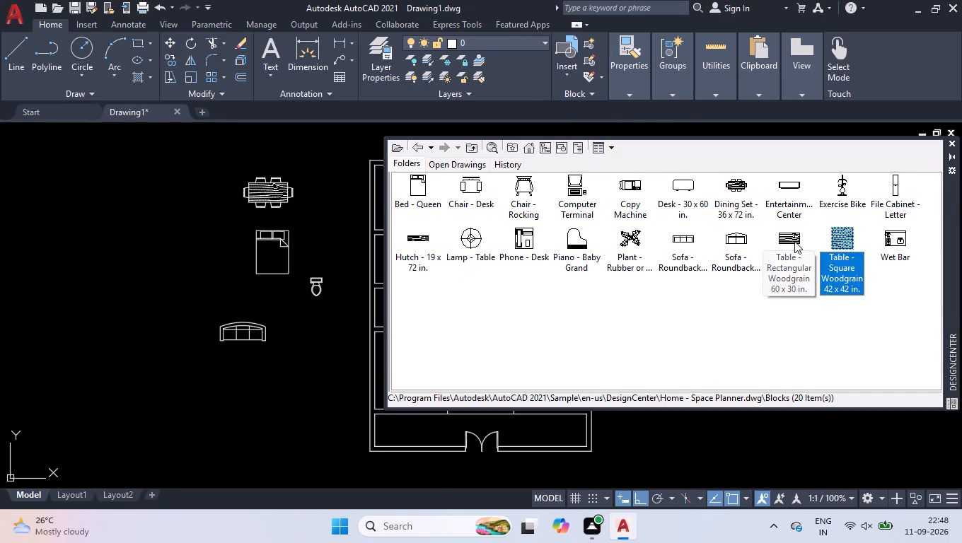
pyautogui.moveTo(794, 238); pyautogui.dragTo(203, 271)
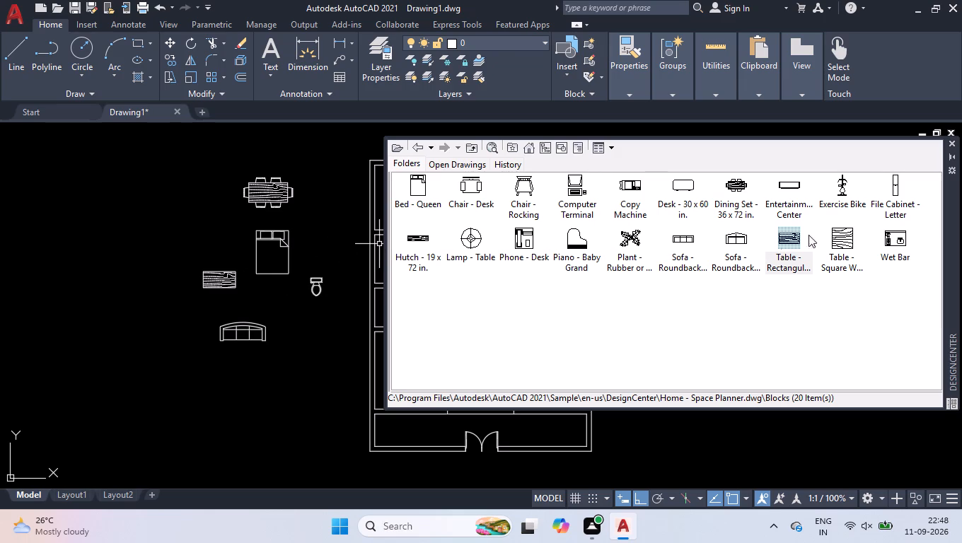
pyautogui.moveTo(734, 239); pyautogui.dragTo(159, 275)
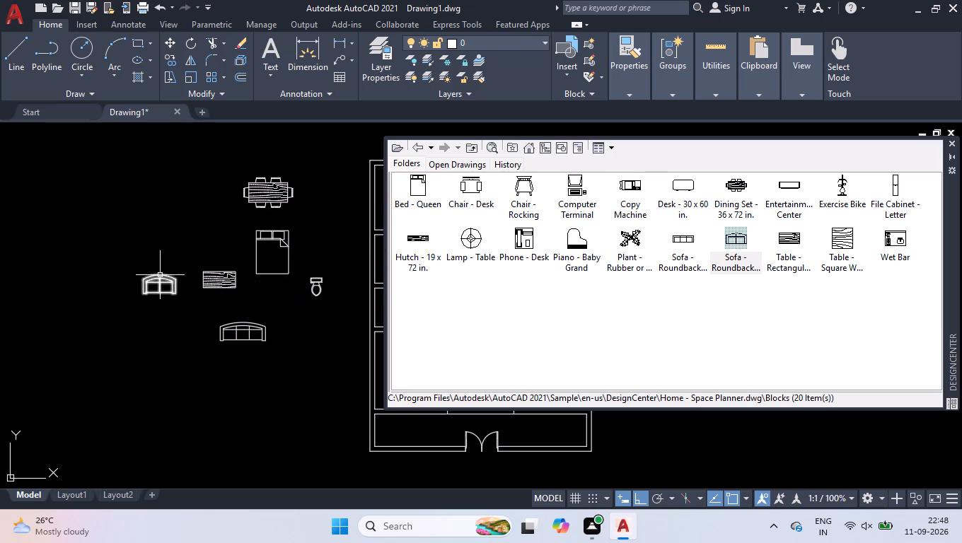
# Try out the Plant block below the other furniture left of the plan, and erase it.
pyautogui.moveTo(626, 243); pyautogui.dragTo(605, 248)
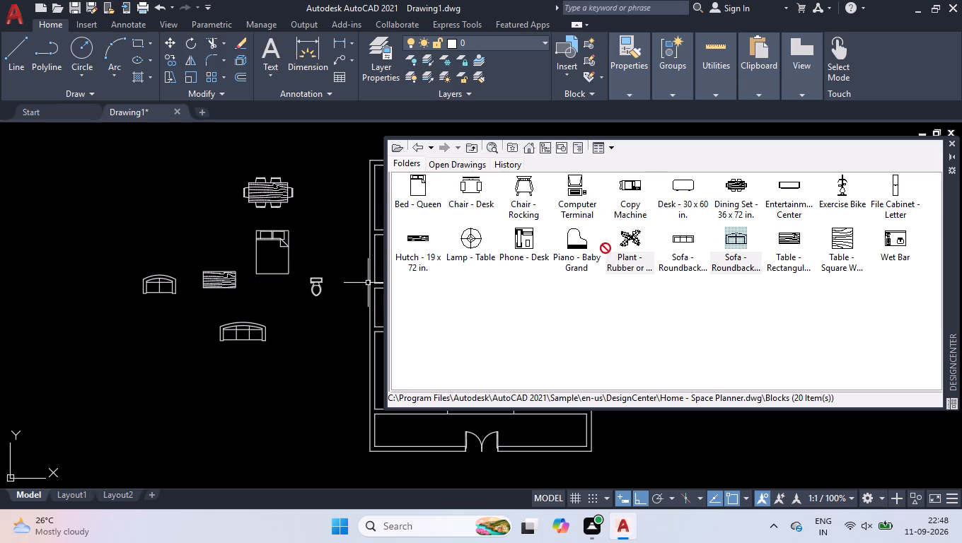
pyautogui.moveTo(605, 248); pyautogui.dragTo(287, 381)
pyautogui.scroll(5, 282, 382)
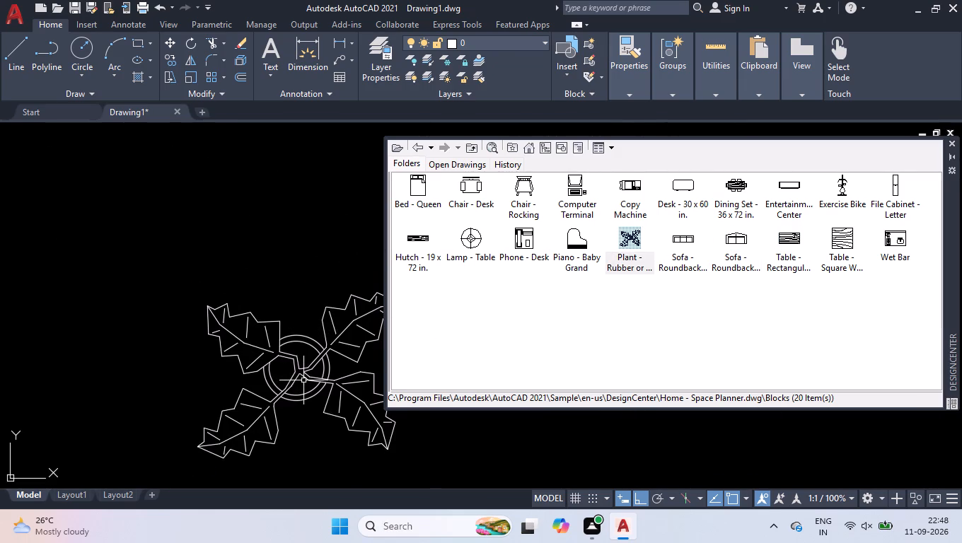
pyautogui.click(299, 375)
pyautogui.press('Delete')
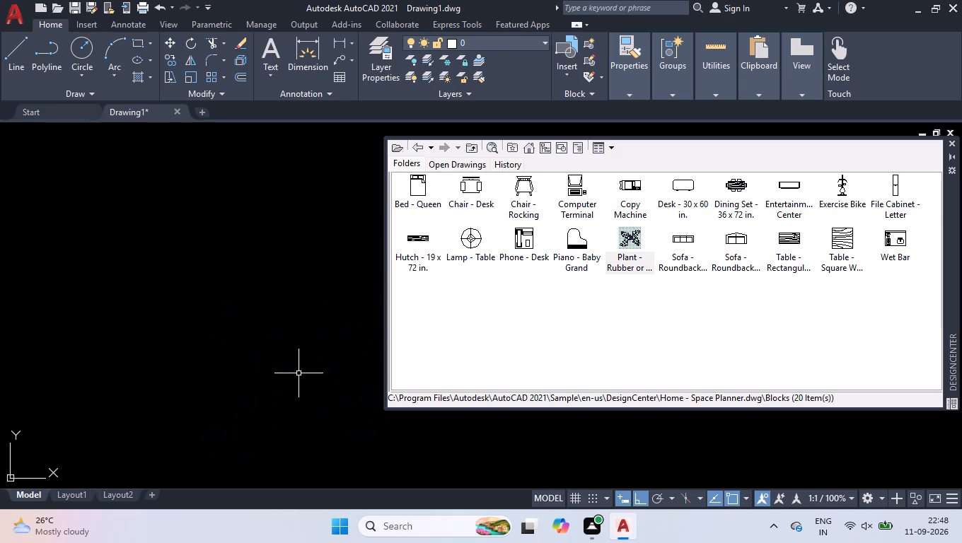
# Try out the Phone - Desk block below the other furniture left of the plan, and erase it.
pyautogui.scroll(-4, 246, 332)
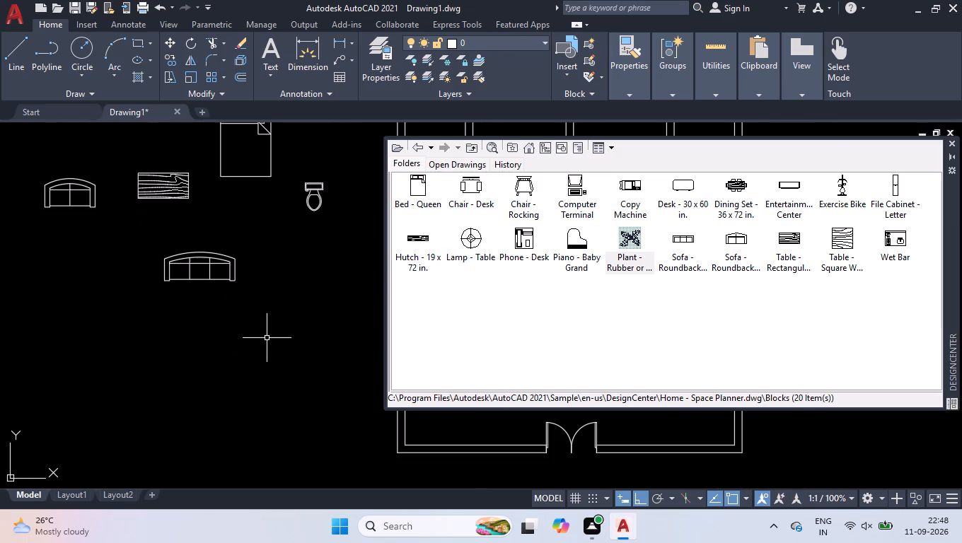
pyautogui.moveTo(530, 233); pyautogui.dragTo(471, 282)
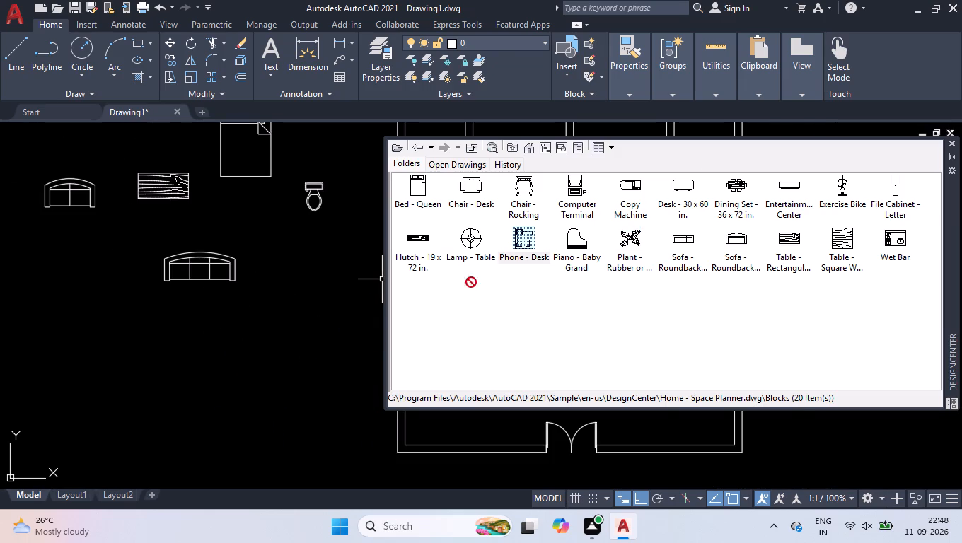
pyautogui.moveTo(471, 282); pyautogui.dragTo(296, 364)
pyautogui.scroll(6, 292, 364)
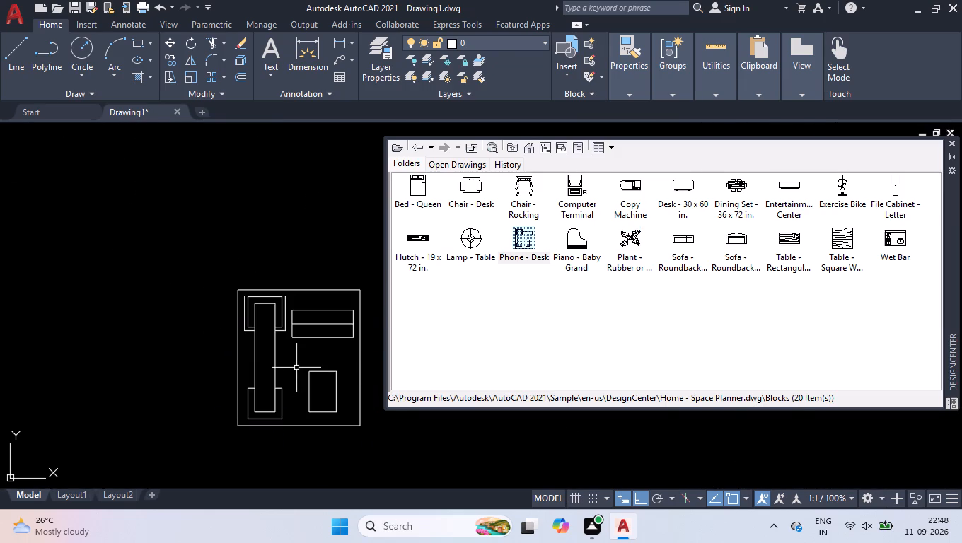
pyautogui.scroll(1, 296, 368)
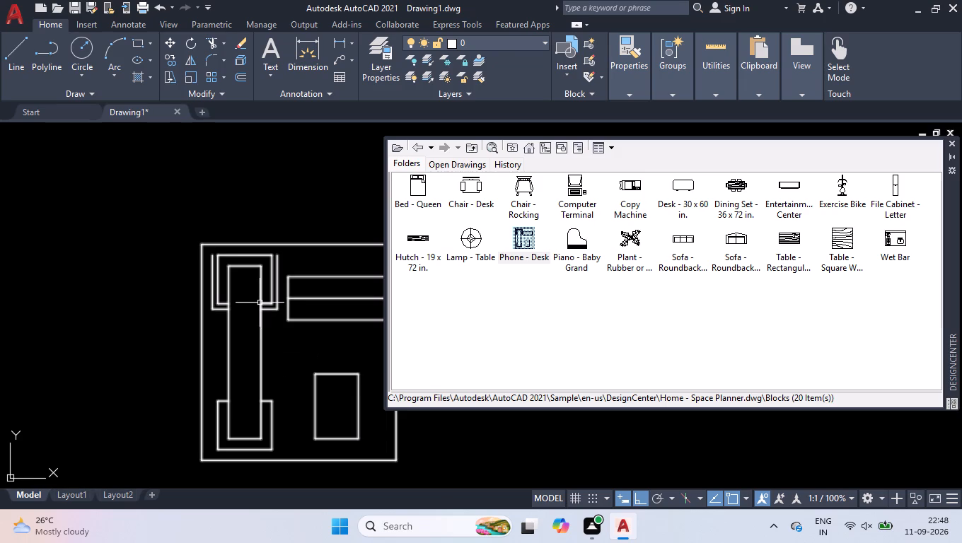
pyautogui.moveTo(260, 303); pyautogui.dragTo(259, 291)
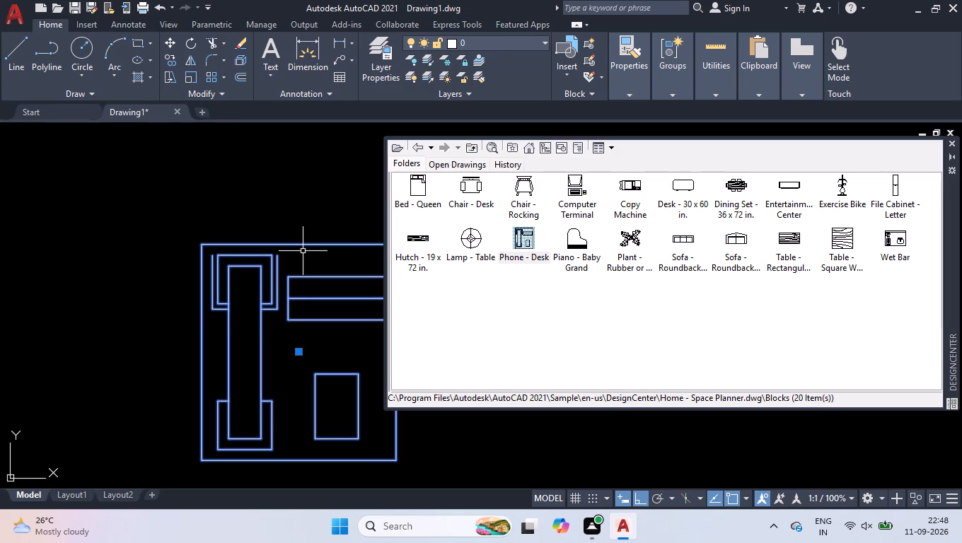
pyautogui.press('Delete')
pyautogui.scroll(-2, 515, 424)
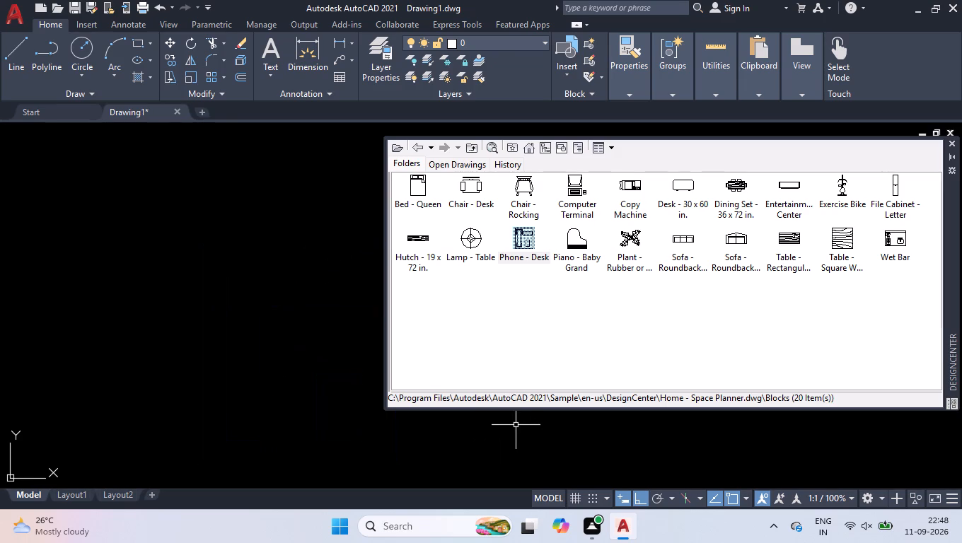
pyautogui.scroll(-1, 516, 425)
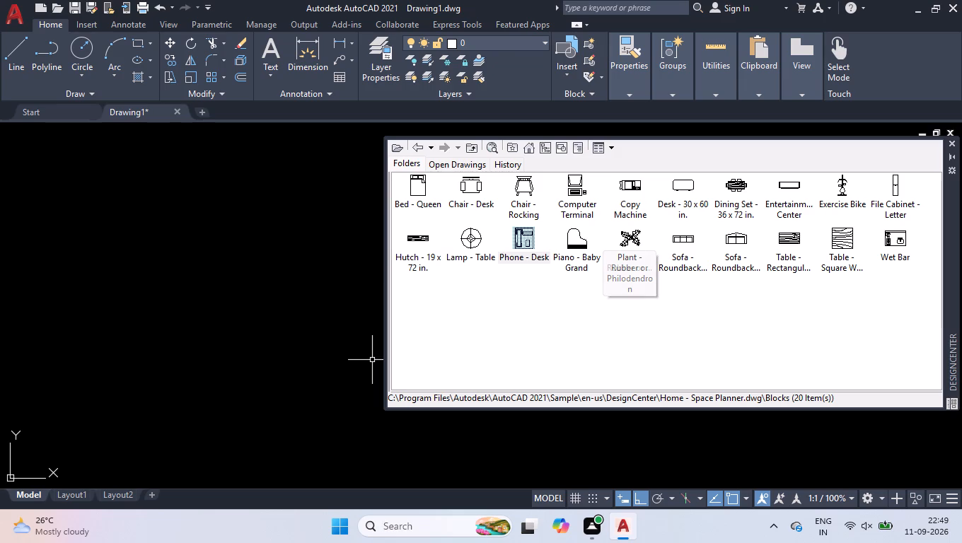
# Load the blocks of Kitchens.dwg in DesignCenter, insert Sink-double - 36 in top left of the plan, and close DesignCenter.
pyautogui.click(396, 149)
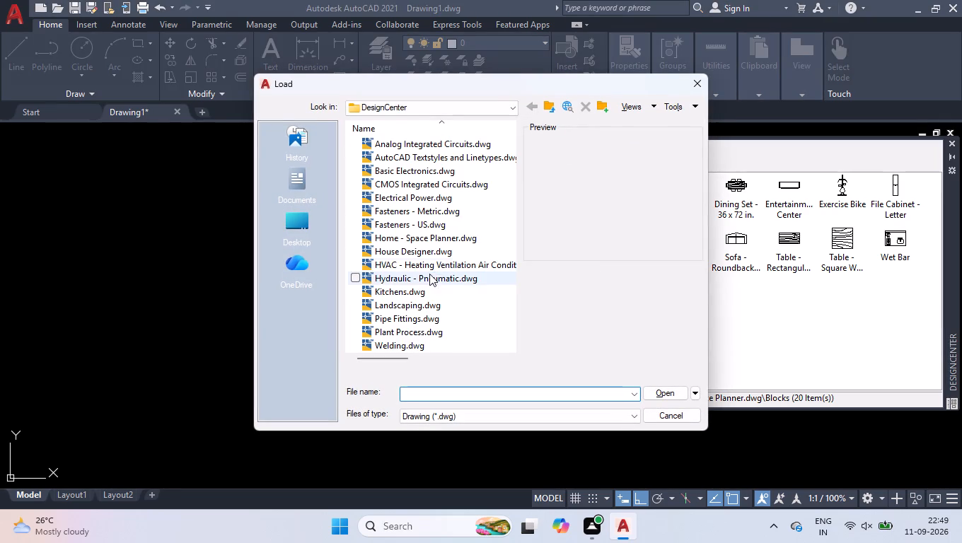
pyautogui.click(426, 288)
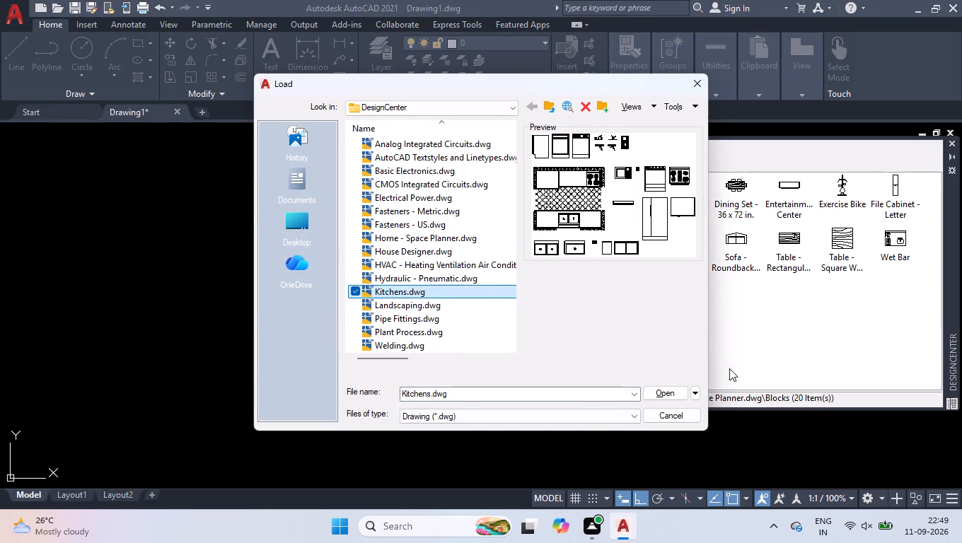
pyautogui.click(674, 387)
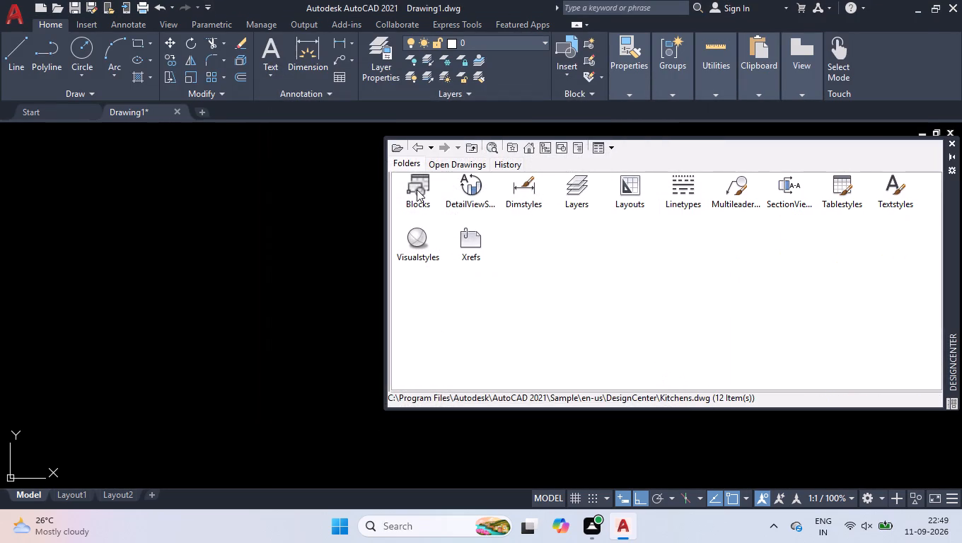
pyautogui.doubleClick(418, 189)
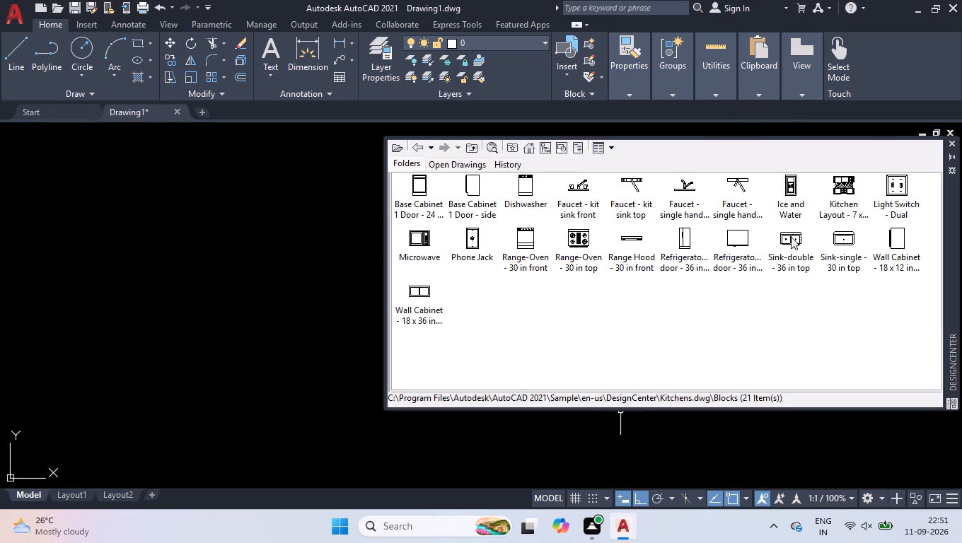
pyautogui.moveTo(791, 237); pyautogui.dragTo(593, 185)
pyautogui.moveTo(794, 235); pyautogui.dragTo(443, 276)
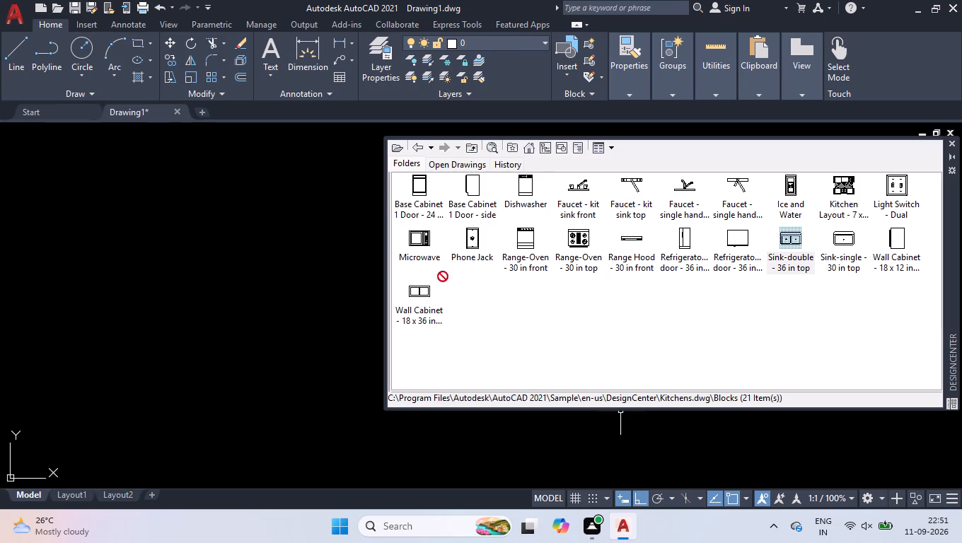
pyautogui.moveTo(443, 276); pyautogui.dragTo(326, 304)
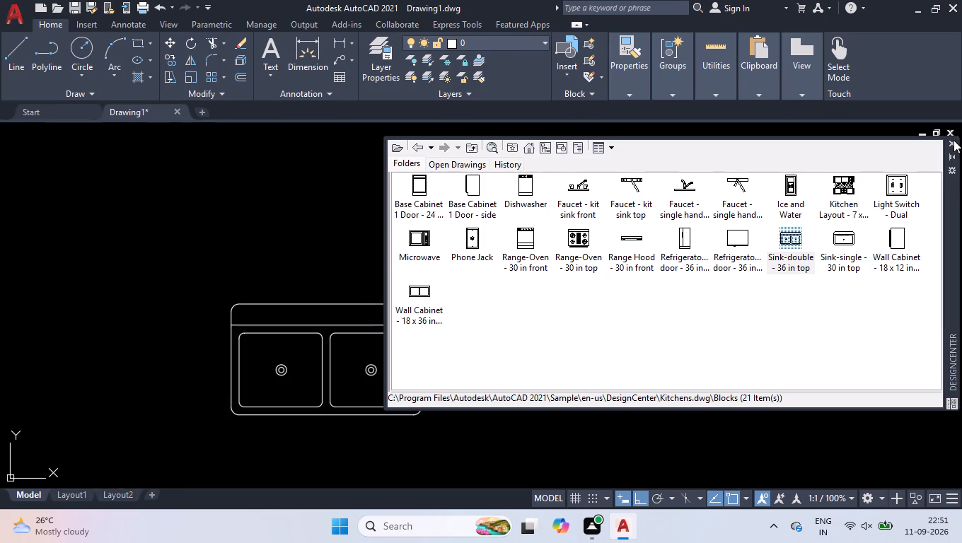
pyautogui.click(954, 139)
# Rotate the queen bed block 90 degrees counterclockwise so its pillows face left.
pyautogui.scroll(-6, 671, 308)
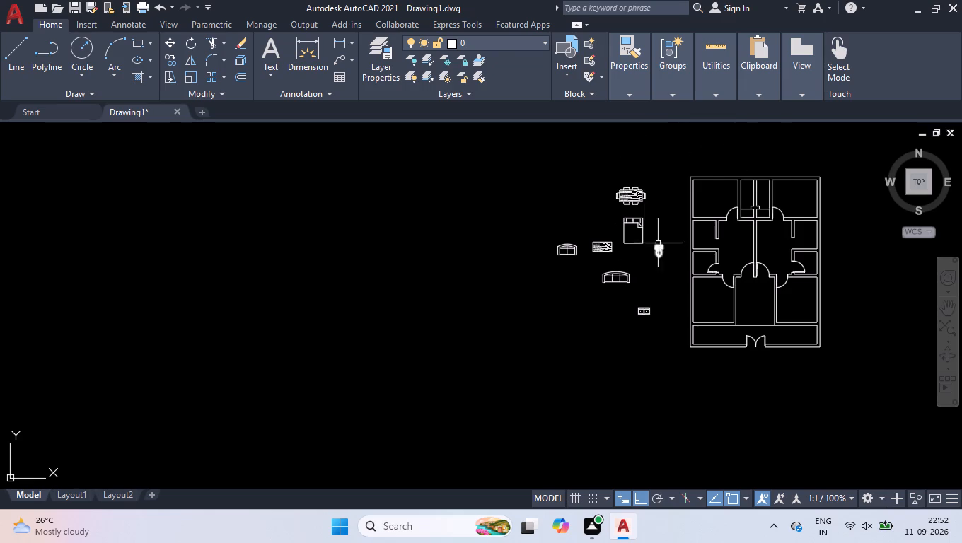
pyautogui.scroll(1, 642, 191)
pyautogui.click(650, 238)
pyautogui.click(615, 255)
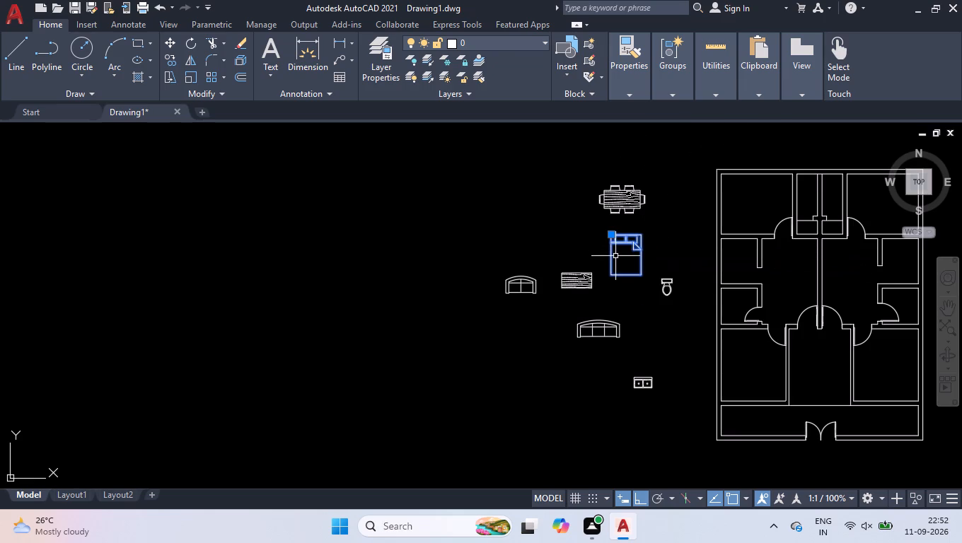
pyautogui.press('r')
pyautogui.press('o')
pyautogui.press('Return')
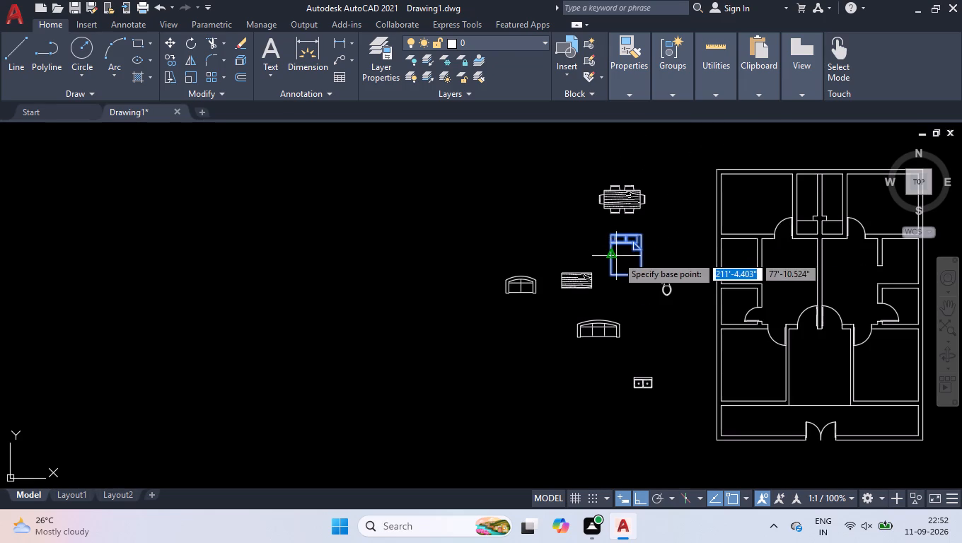
pyautogui.click(625, 231)
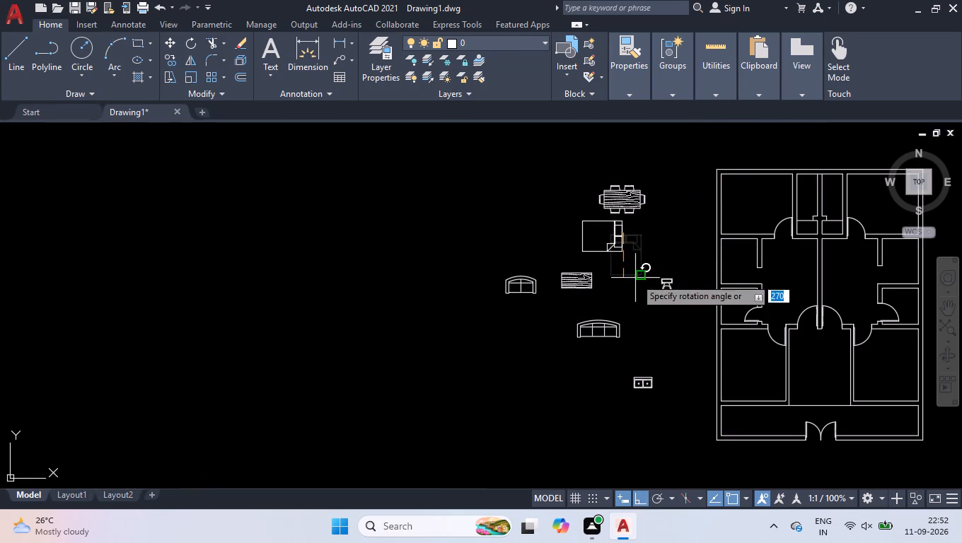
pyautogui.click(616, 160)
# Move the rotated bed into the plan's upper-left room, with its head against the outer wall.
pyautogui.click(651, 229)
pyautogui.click(620, 243)
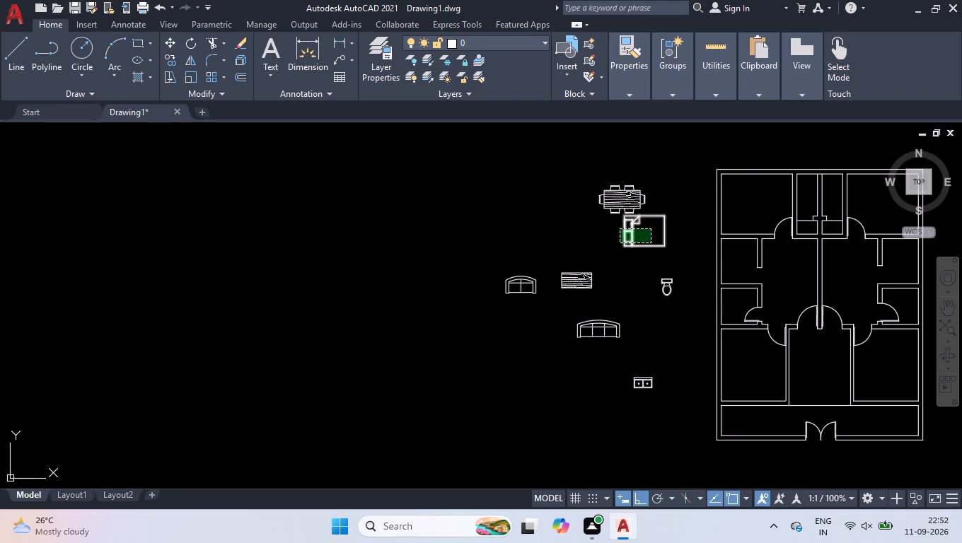
pyautogui.scroll(-1, 683, 216)
pyautogui.scroll(3, 719, 190)
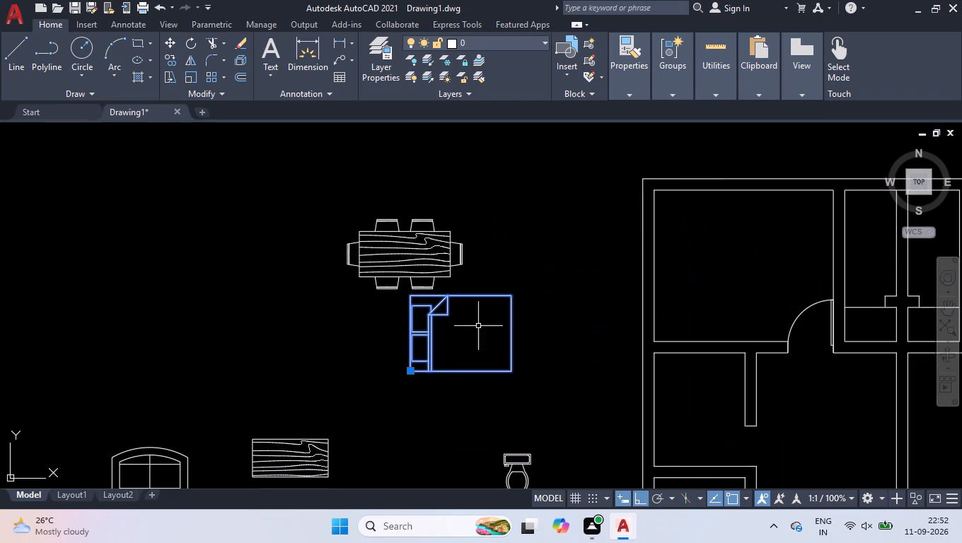
pyautogui.click(411, 373)
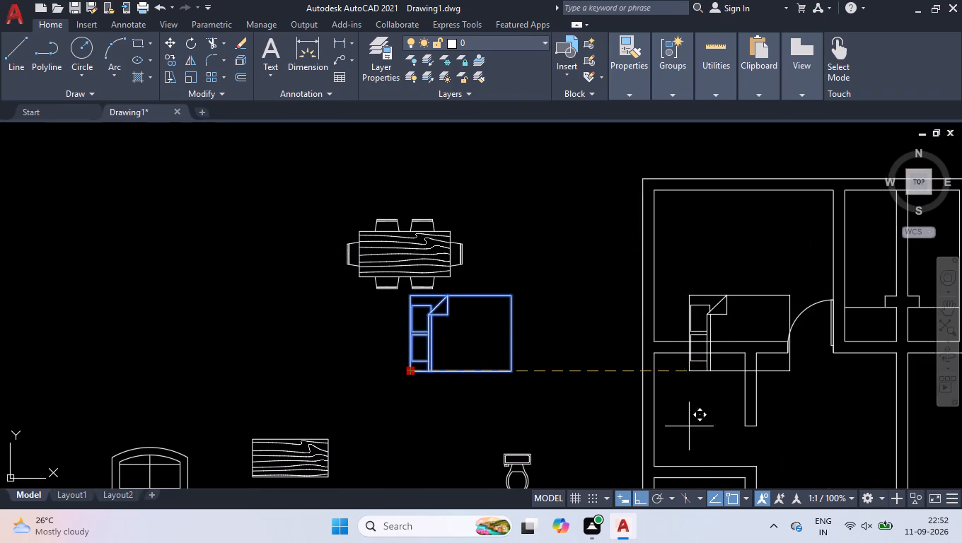
pyautogui.click(661, 498)
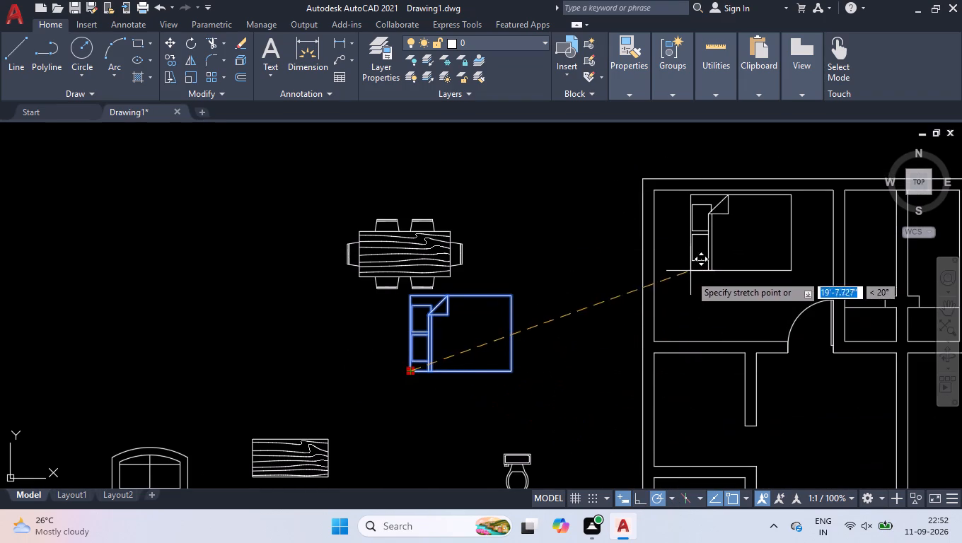
pyautogui.scroll(1, 679, 262)
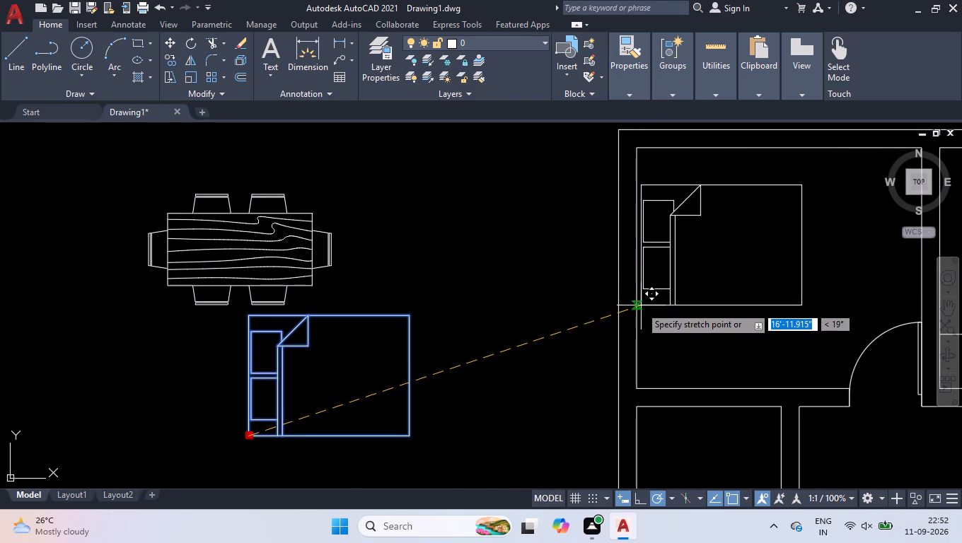
pyautogui.click(639, 306)
# Mirror the bed about the plan's vertical centre line into the upper-right room, keeping the original.
pyautogui.scroll(-4, 589, 250)
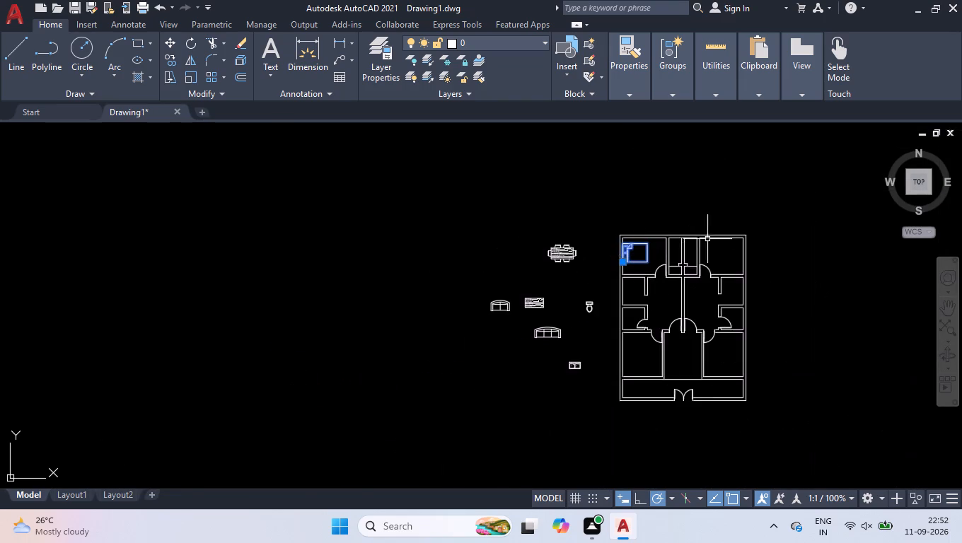
pyautogui.scroll(1, 709, 239)
pyautogui.scroll(2, 650, 256)
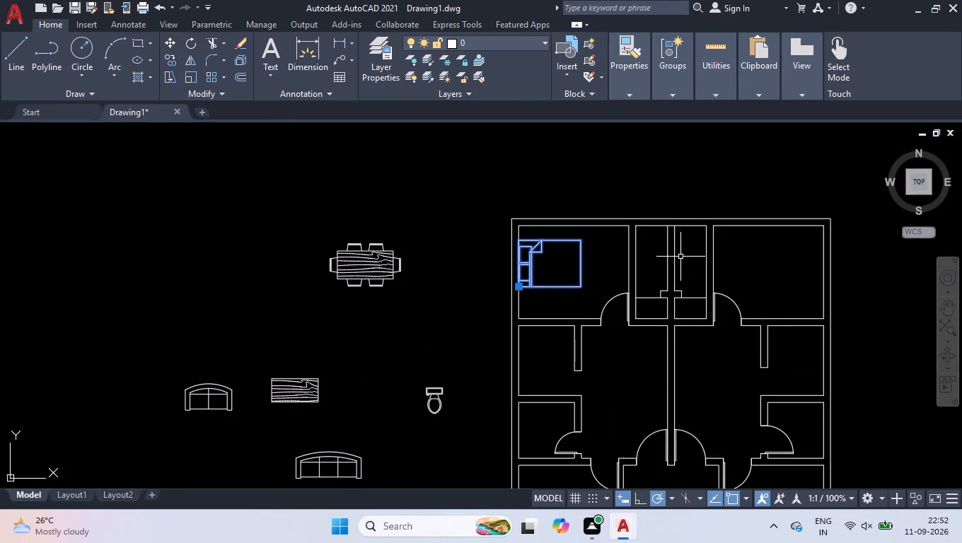
pyautogui.scroll(2, 680, 256)
pyautogui.scroll(-2, 661, 270)
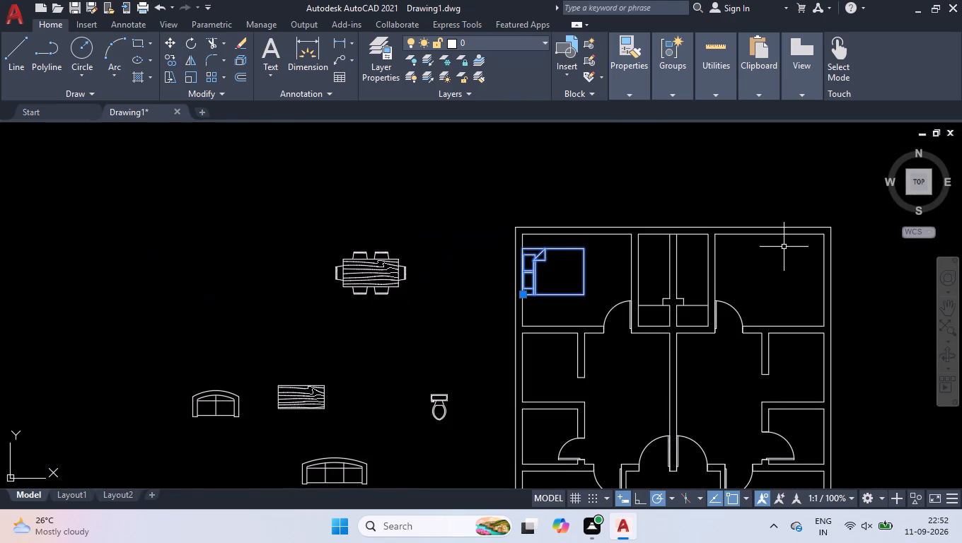
pyautogui.scroll(2, 787, 245)
pyautogui.write('mi')
pyautogui.press('Return')
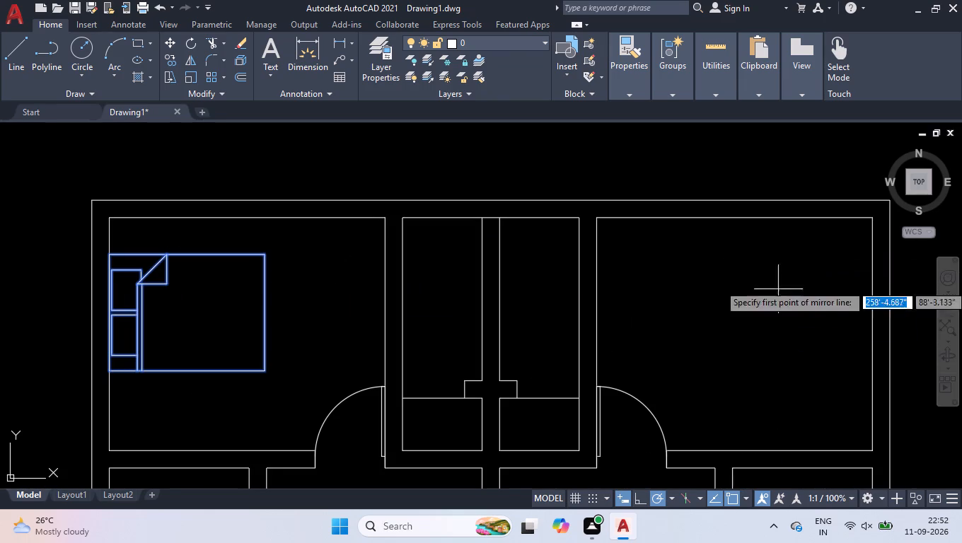
pyautogui.click(492, 200)
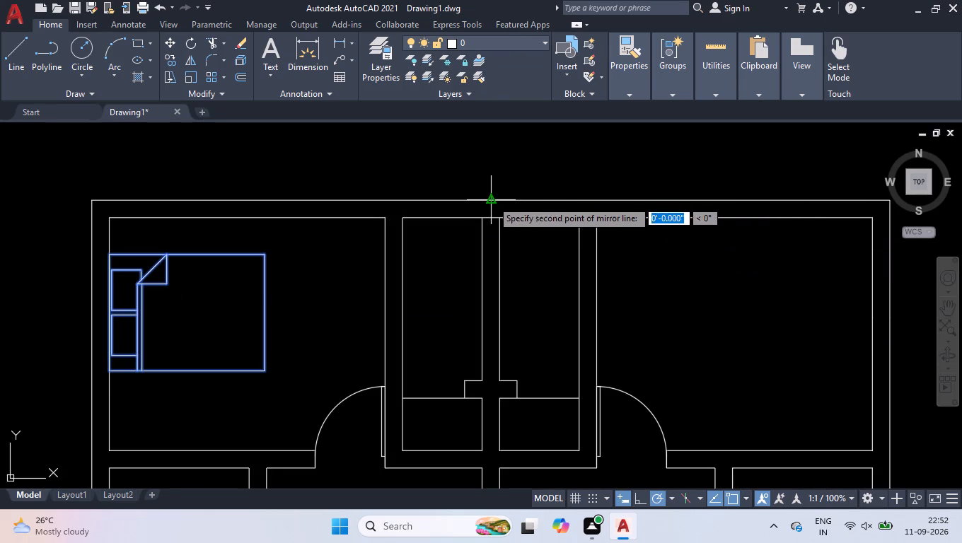
pyautogui.click(636, 501)
pyautogui.click(514, 345)
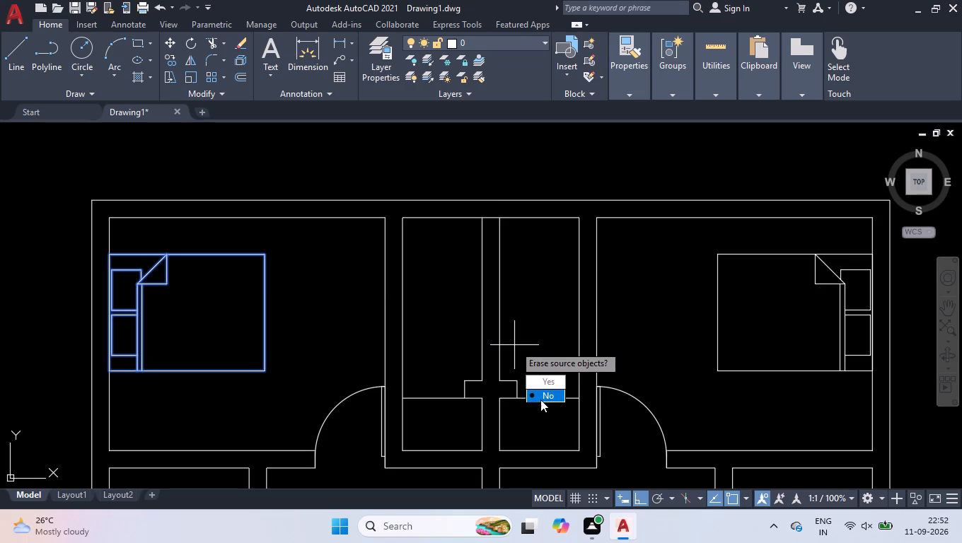
pyautogui.moveTo(540, 393); pyautogui.dragTo(514, 345)
# Mirror both upper beds downward about a horizontal line through the outer left wall's midpoint, keeping the originals.
pyautogui.click(805, 250)
pyautogui.click(671, 313)
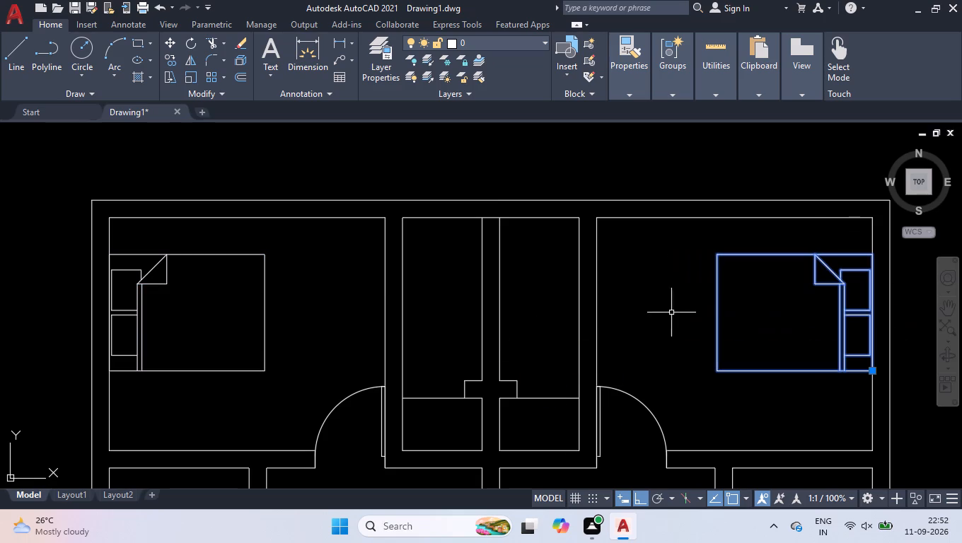
pyautogui.click(301, 276)
pyautogui.click(211, 302)
pyautogui.write('mi')
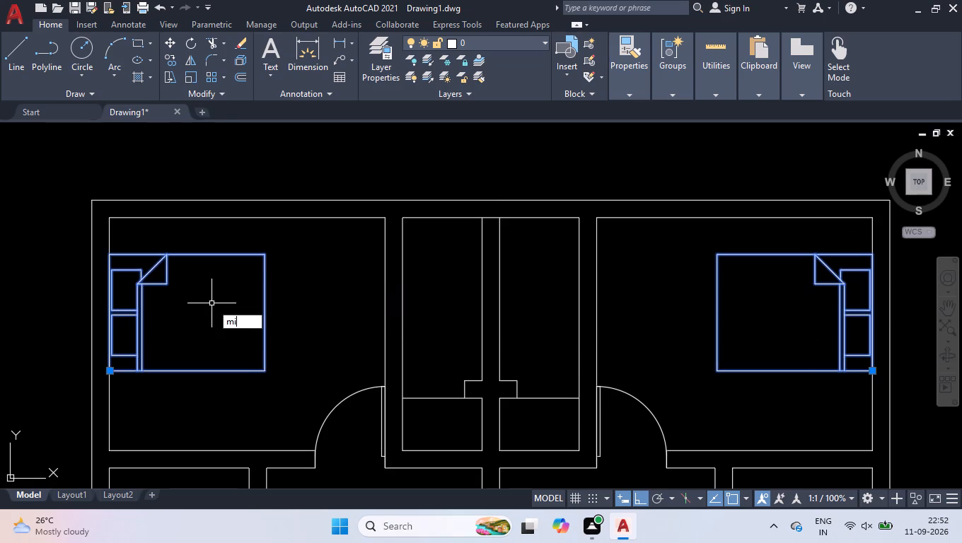
pyautogui.press('Return')
pyautogui.scroll(-4, 216, 306)
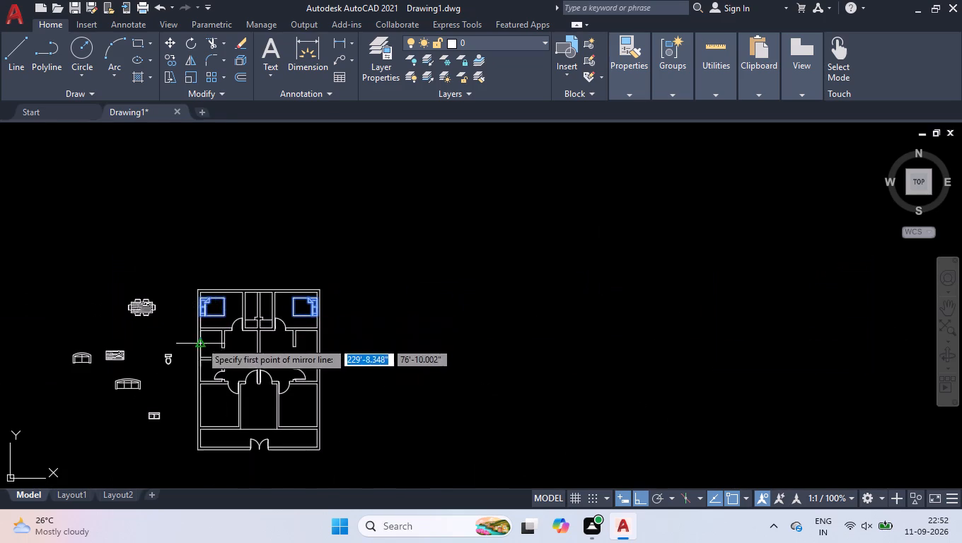
pyautogui.scroll(3, 200, 351)
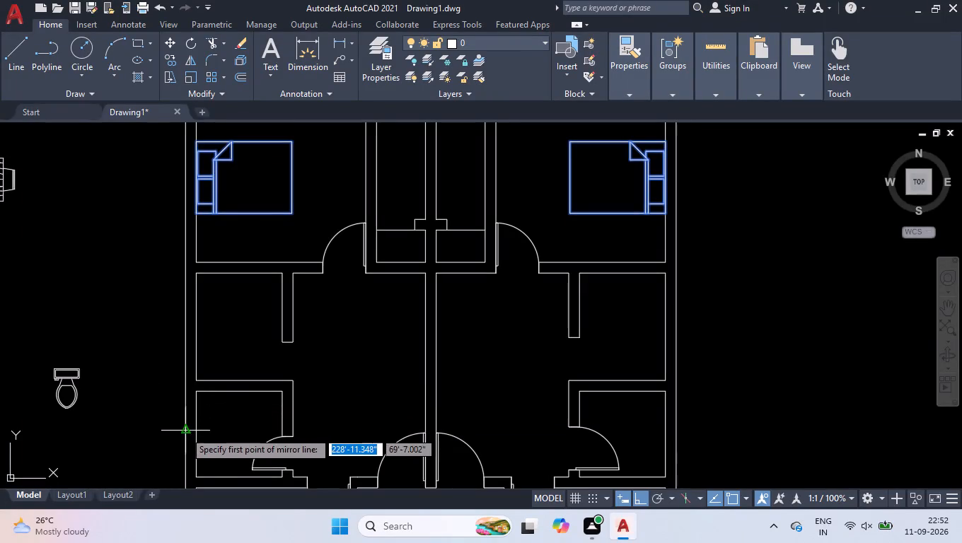
pyautogui.click(183, 431)
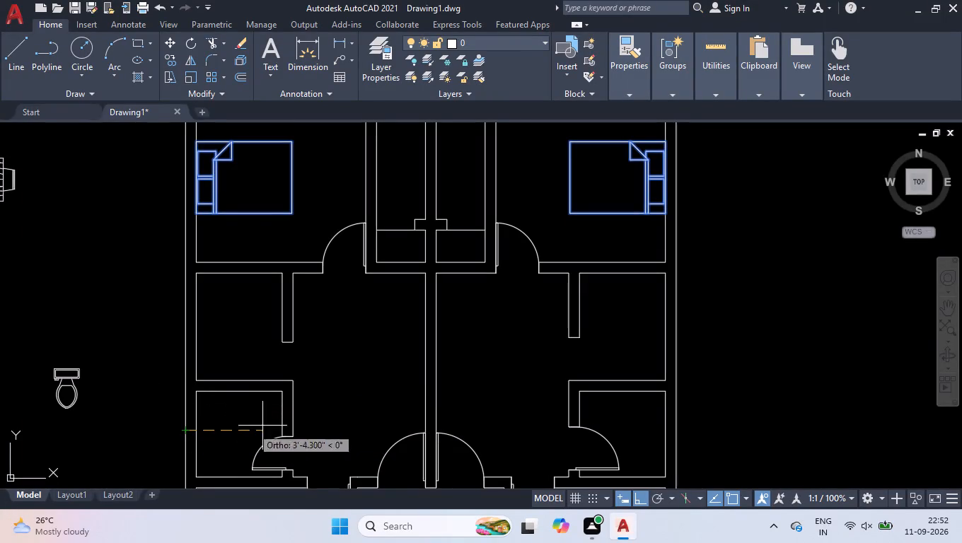
pyautogui.click(351, 409)
pyautogui.moveTo(373, 458); pyautogui.dragTo(351, 409)
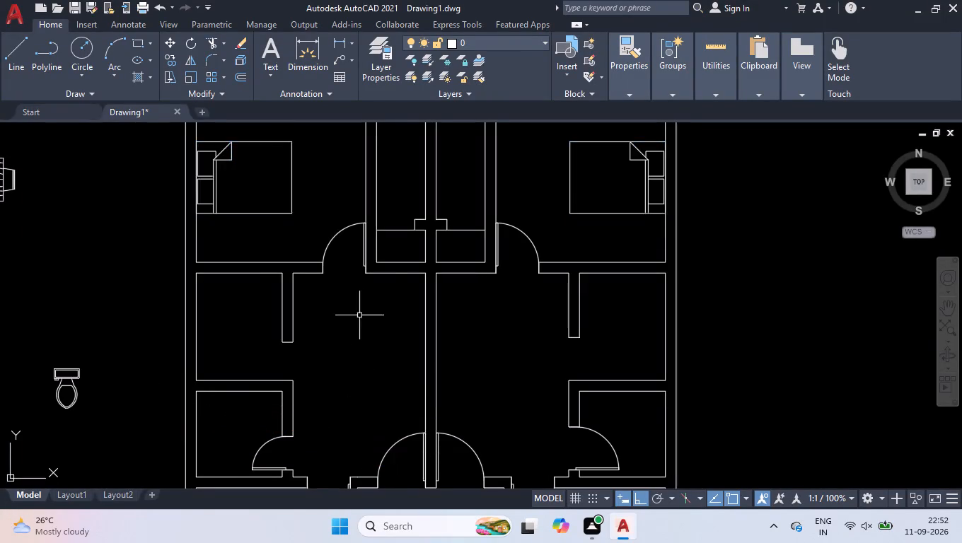
# Move the lower-left mirrored bed straight up along the outer wall, clear of the partition and inside the lower-left bedroom.
pyautogui.scroll(-3, 369, 276)
pyautogui.scroll(3, 352, 358)
pyautogui.click(328, 396)
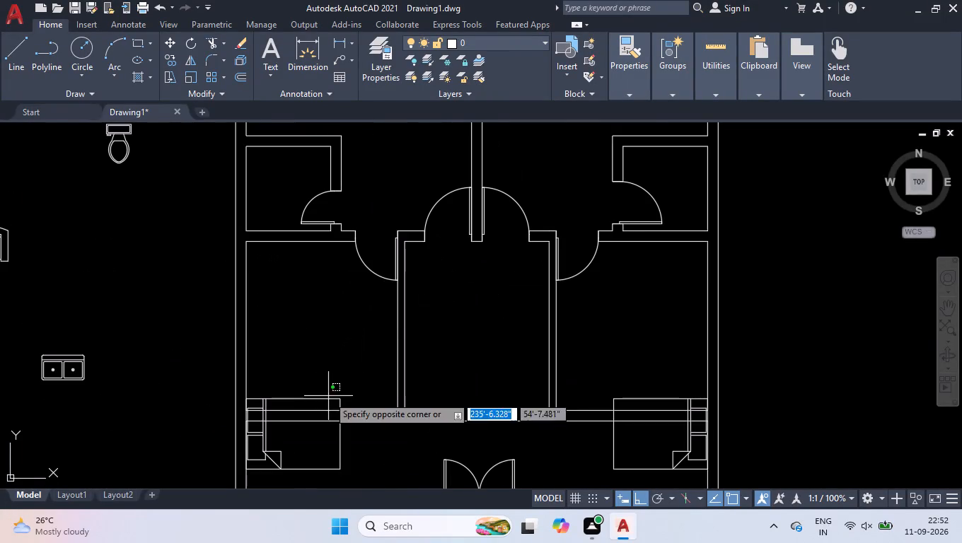
pyautogui.click(325, 402)
pyautogui.click(246, 399)
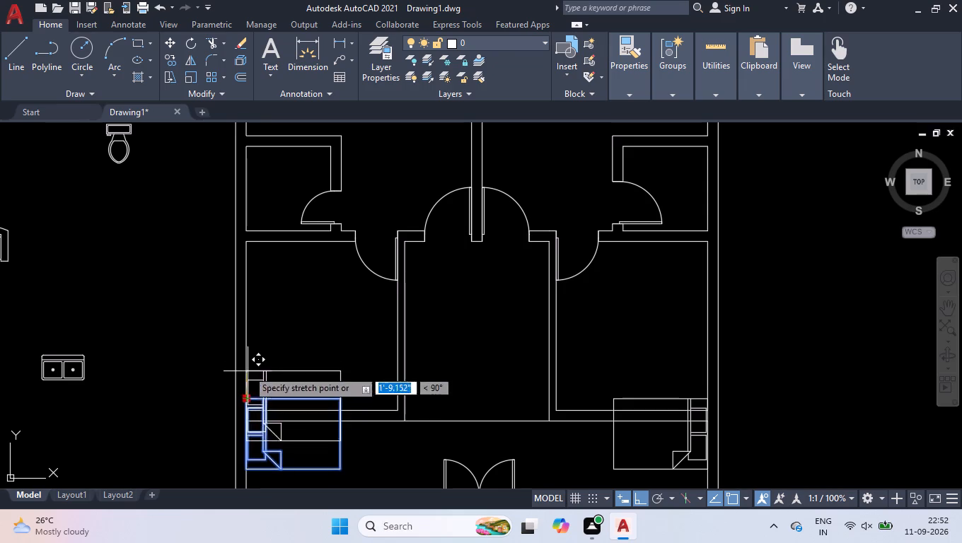
pyautogui.click(251, 305)
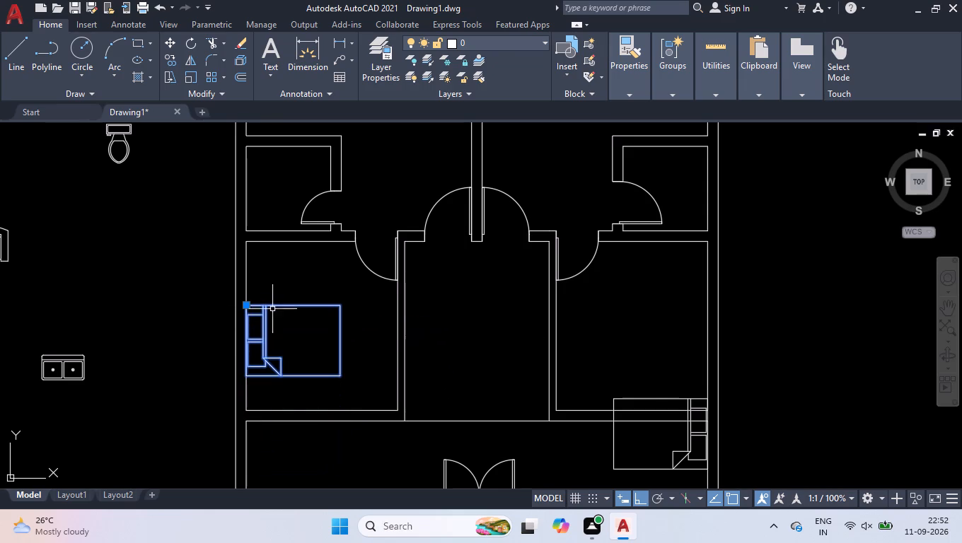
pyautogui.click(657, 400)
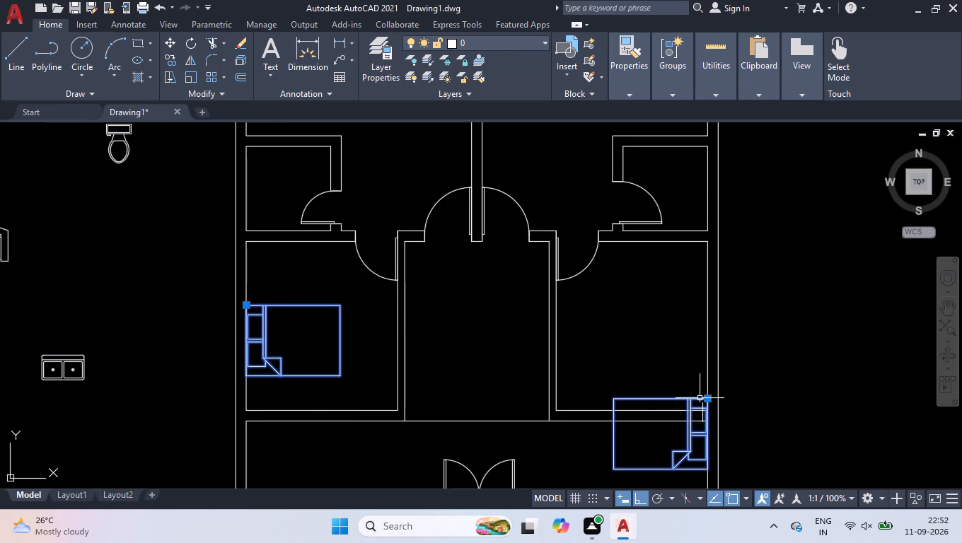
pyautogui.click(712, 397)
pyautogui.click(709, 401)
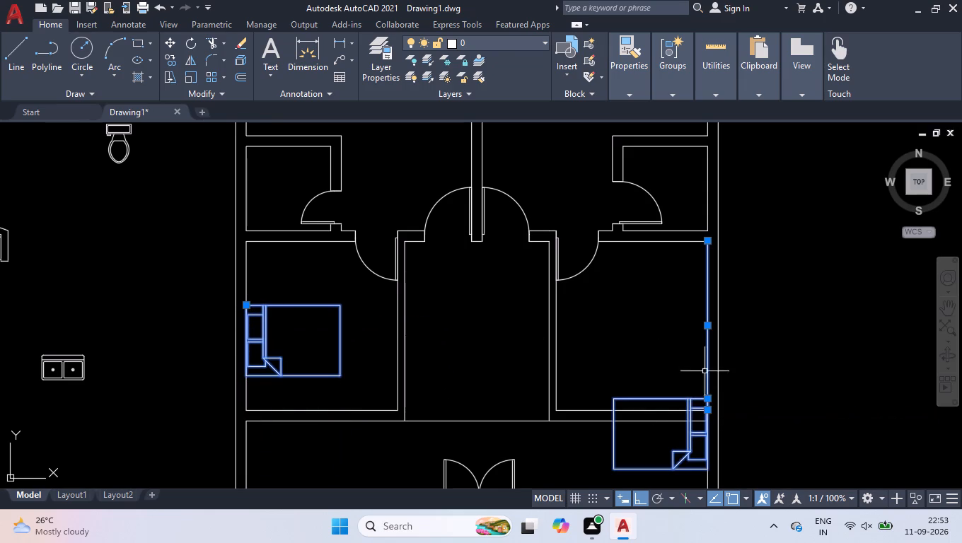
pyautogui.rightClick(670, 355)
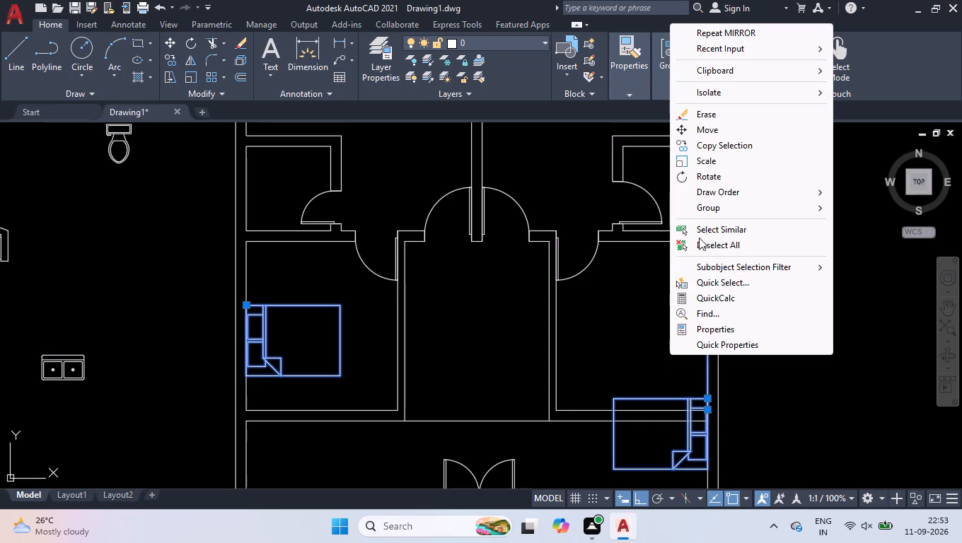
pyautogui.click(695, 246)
# Move the lower-right bed straight up along the outer wall, clear of the partition and inside the lower-right bedroom.
pyautogui.click(690, 404)
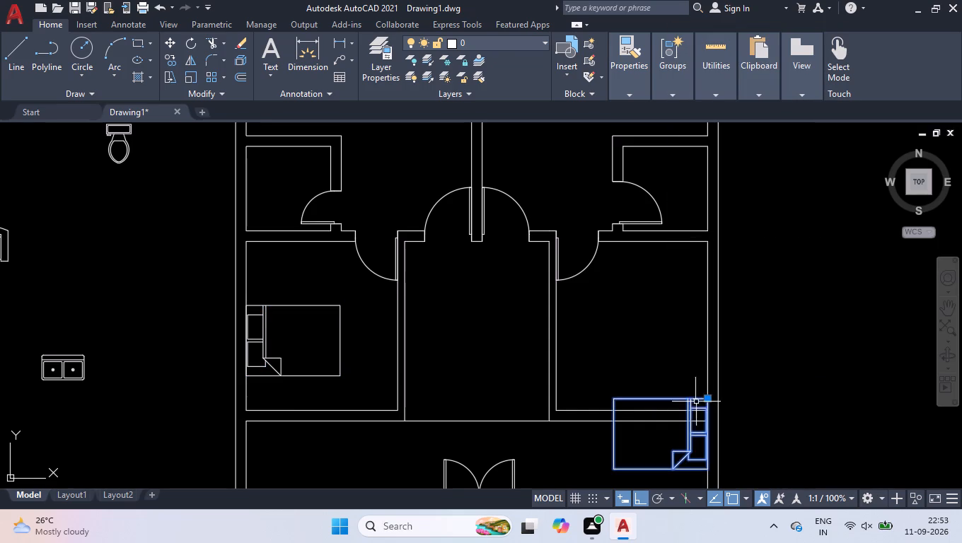
pyautogui.click(709, 398)
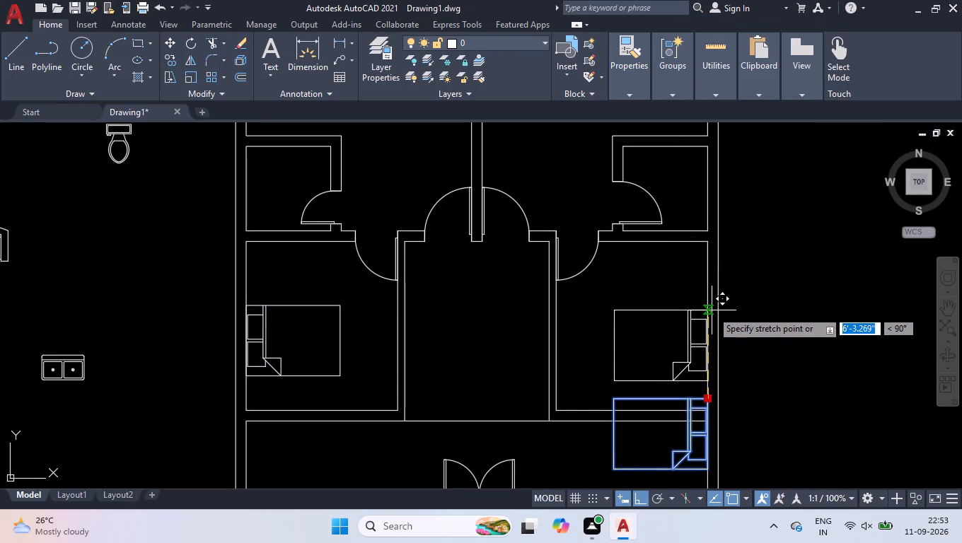
pyautogui.click(712, 302)
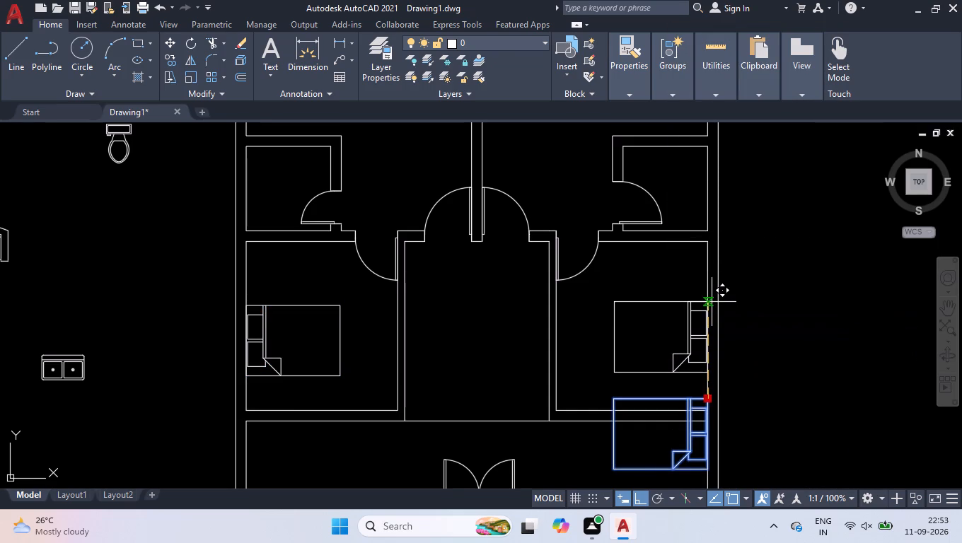
pyautogui.rightClick(714, 303)
pyautogui.click(743, 401)
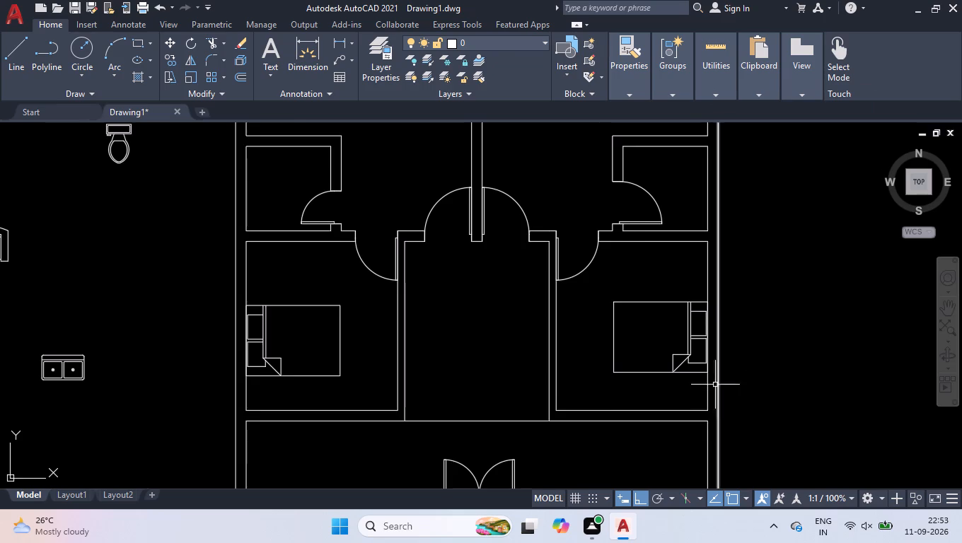
# Rotate the six-seat dining table block 270° so its long side runs vertically.
pyautogui.scroll(-1, 714, 385)
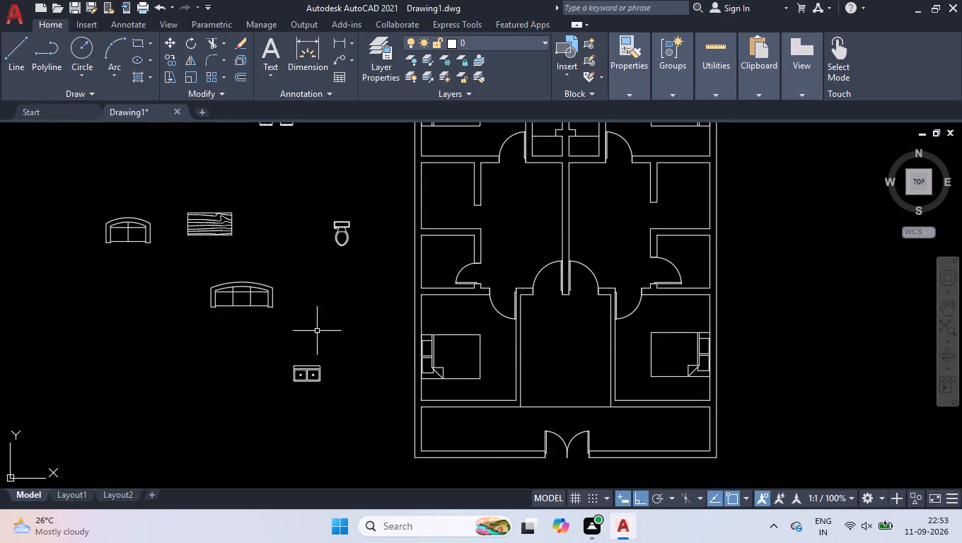
pyautogui.scroll(-1, 277, 288)
pyautogui.click(296, 146)
pyautogui.click(285, 171)
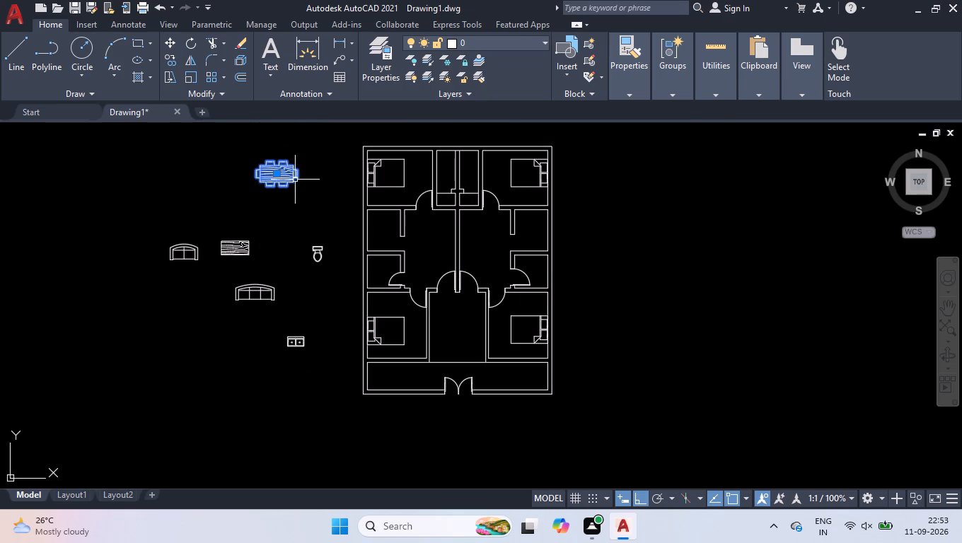
pyautogui.write('ro')
pyautogui.press('Return')
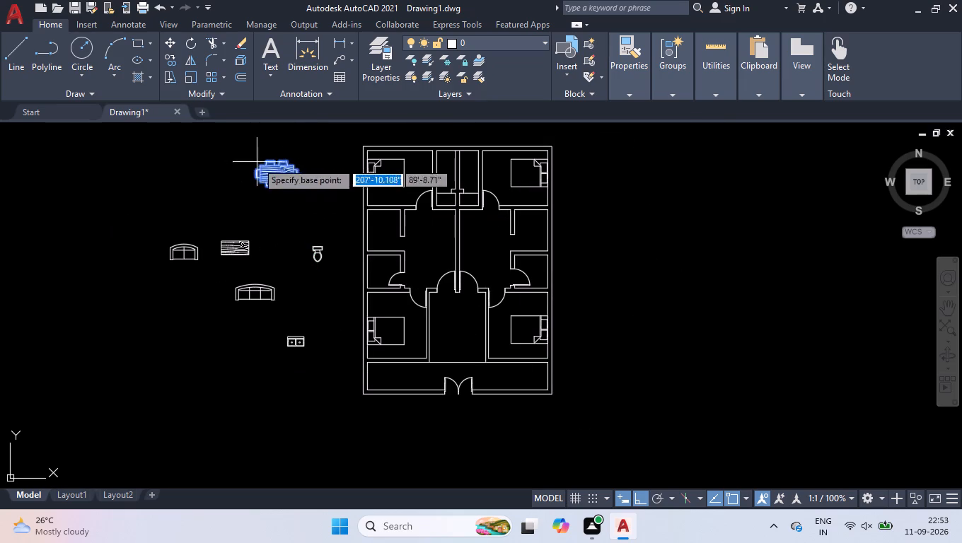
pyautogui.click(275, 175)
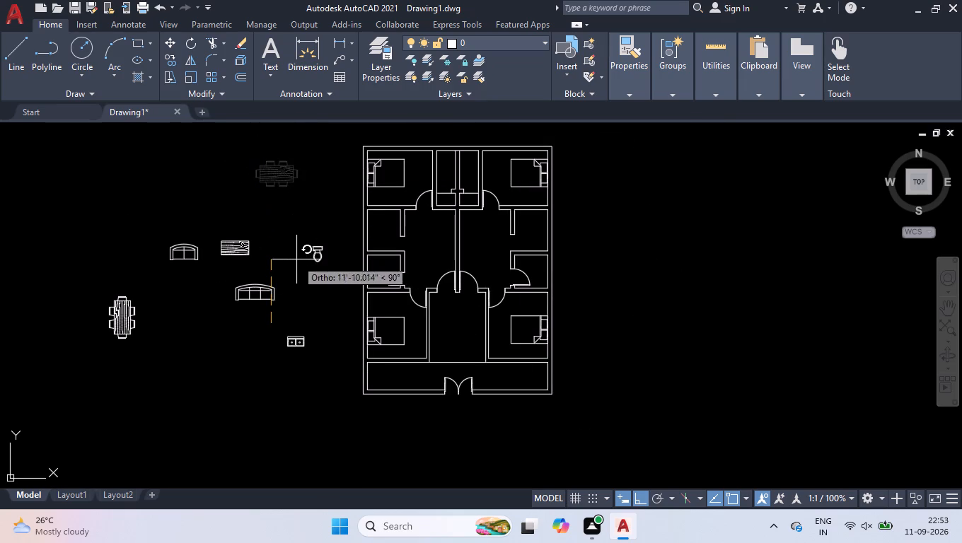
pyautogui.click(320, 450)
# Move the rotated dining table, with Ortho off, into the plan's left central room between the kitchen wall and the central wall.
pyautogui.click(410, 333)
pyautogui.click(419, 329)
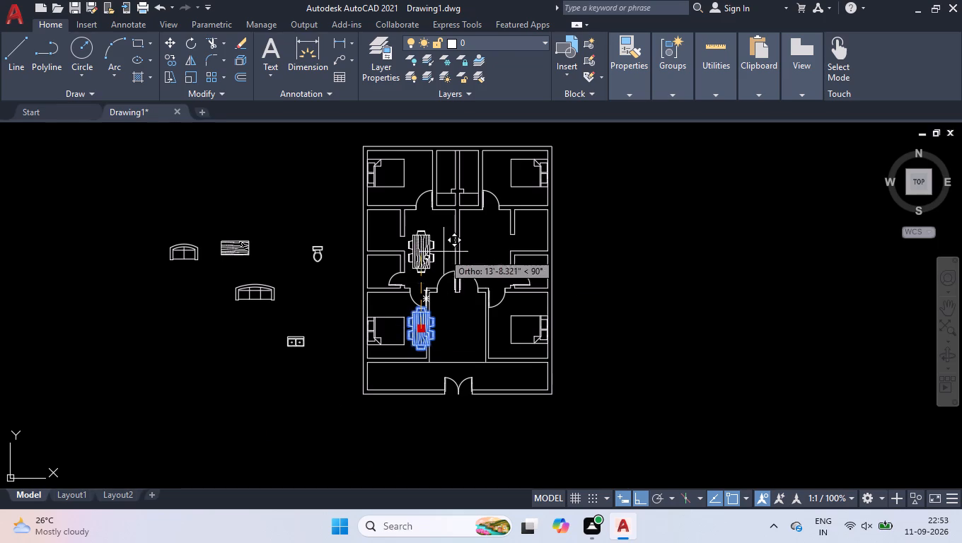
pyautogui.scroll(3, 456, 241)
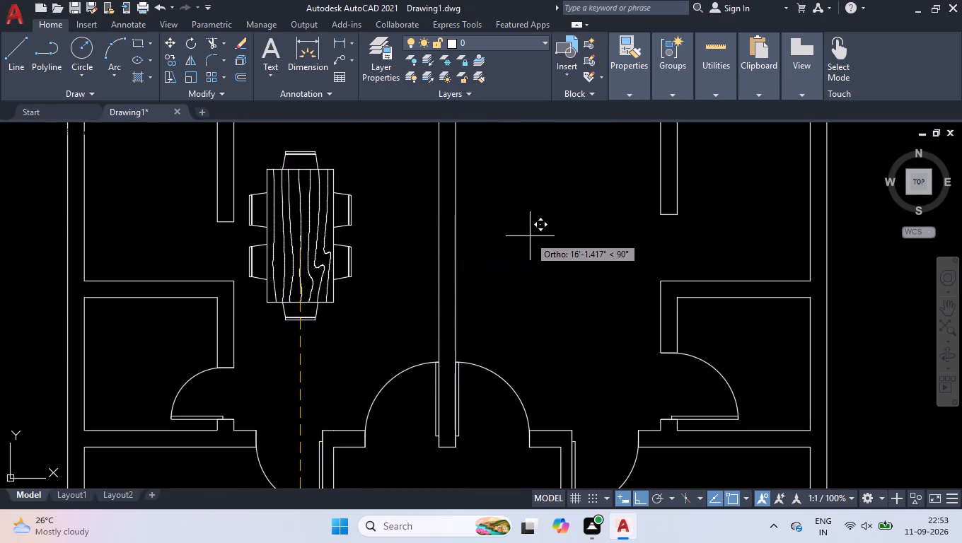
pyautogui.moveTo(657, 506); pyautogui.dragTo(656, 496)
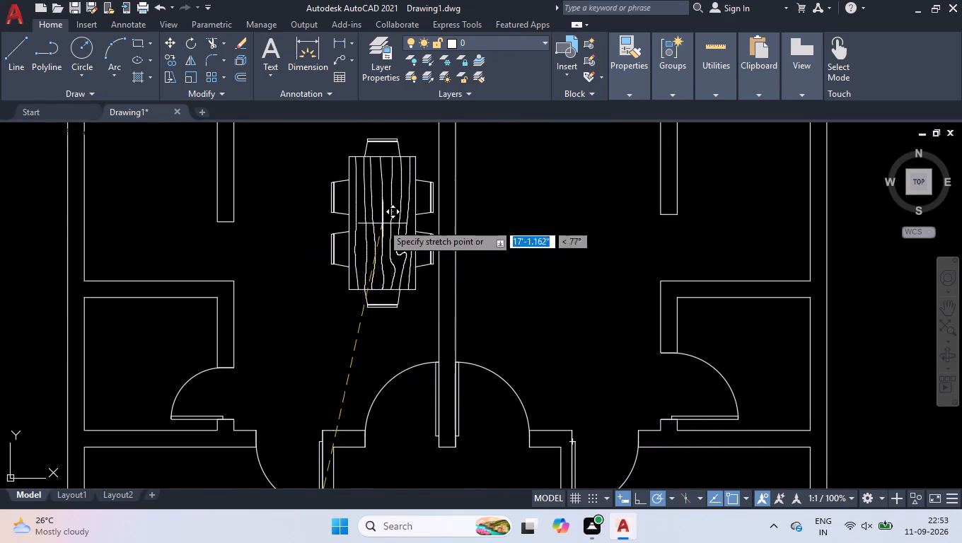
pyautogui.scroll(-2, 395, 320)
pyautogui.scroll(2, 373, 287)
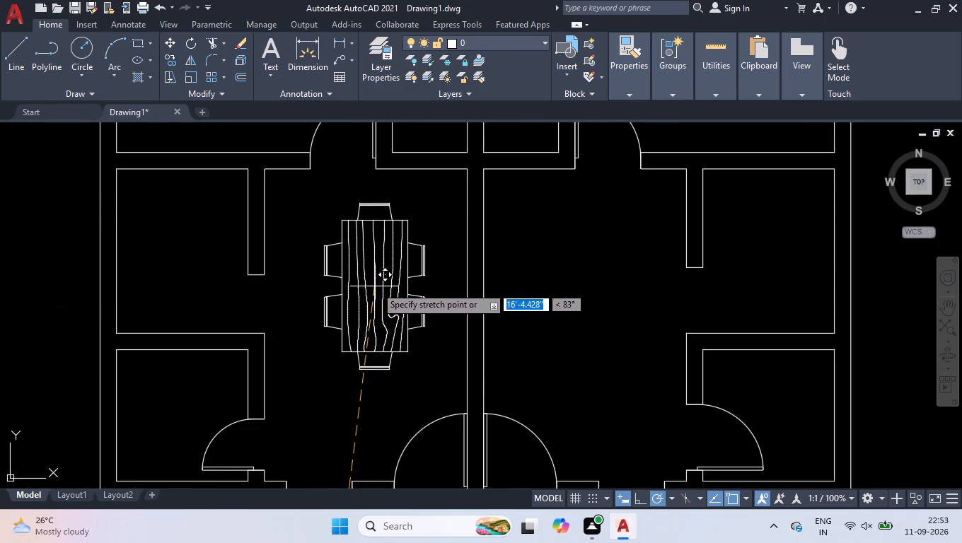
pyautogui.click(376, 286)
# Copy the dining table straight across the central wall into the right central room, with Ortho on.
pyautogui.write('co')
pyautogui.press('Return')
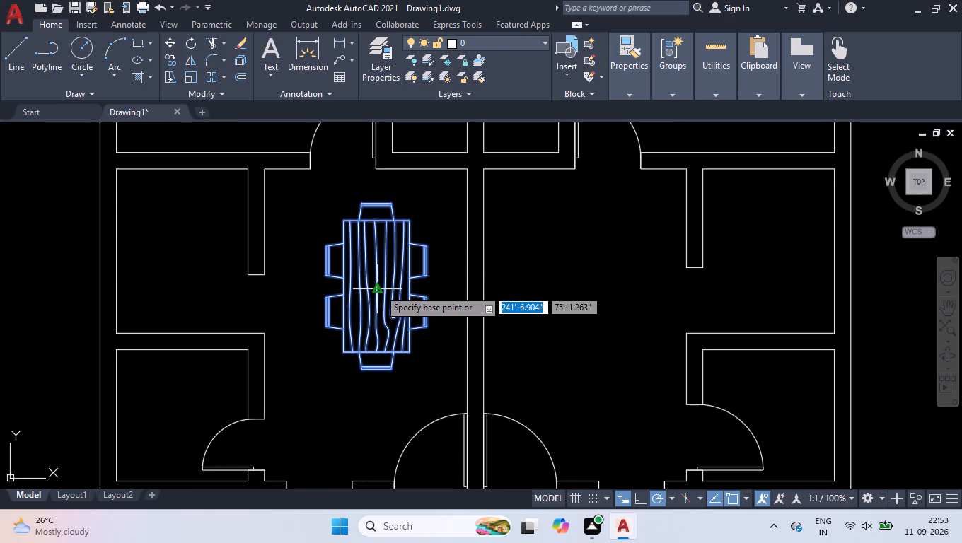
pyautogui.moveTo(644, 501); pyautogui.dragTo(640, 494)
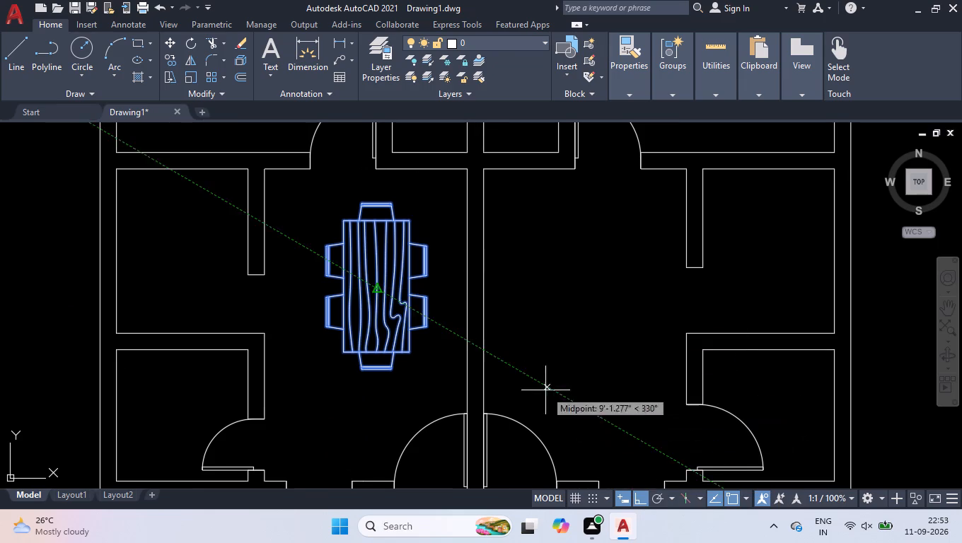
pyautogui.click(373, 289)
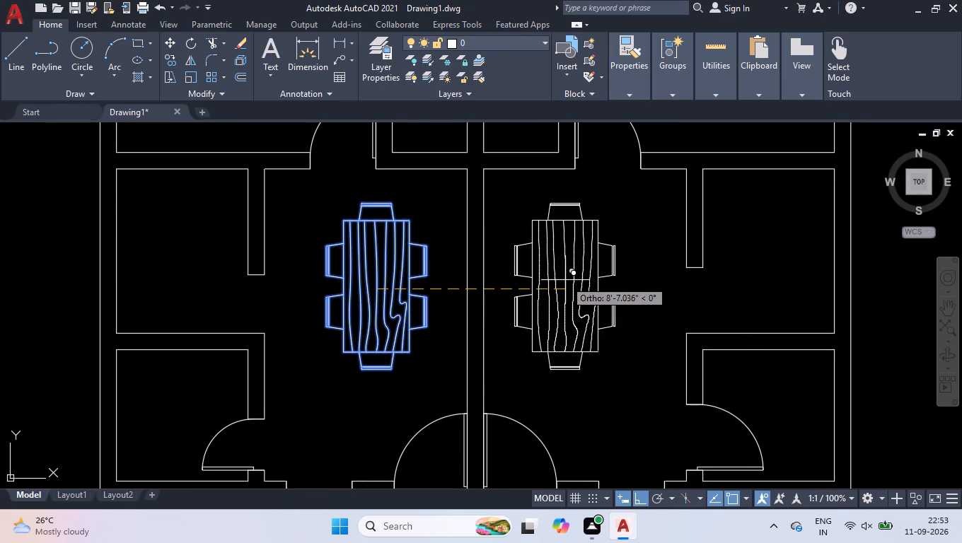
pyautogui.click(574, 280)
pyautogui.press('space')
# Rotate the toilet block 270° so its bowl points left and its tank faces right.
pyautogui.scroll(-2, 576, 292)
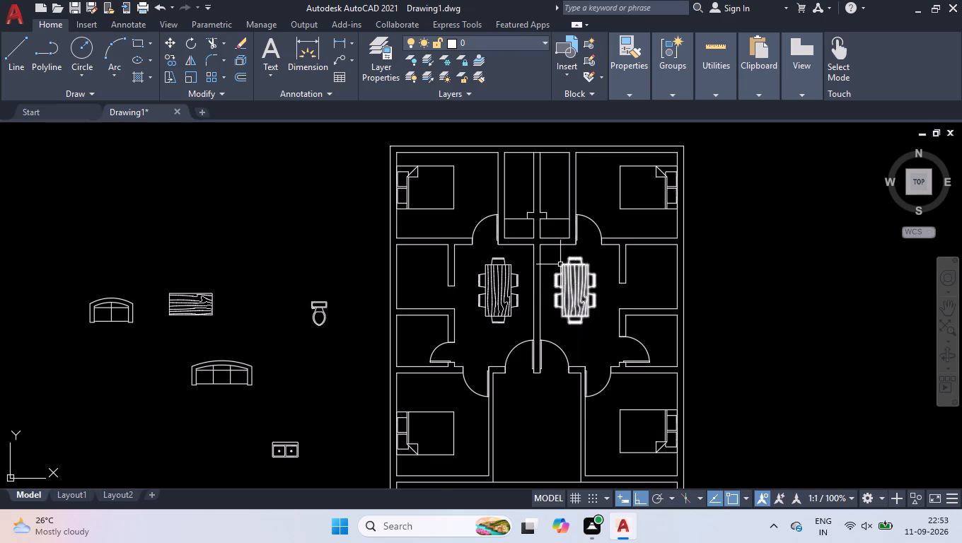
pyautogui.moveTo(330, 297); pyautogui.dragTo(327, 304)
pyautogui.click(318, 318)
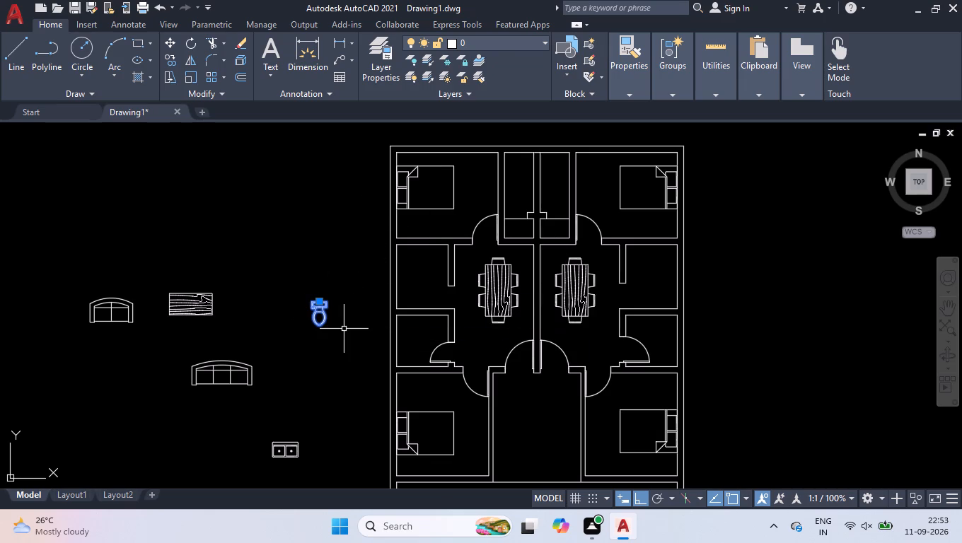
pyautogui.write('ro')
pyautogui.press('Return')
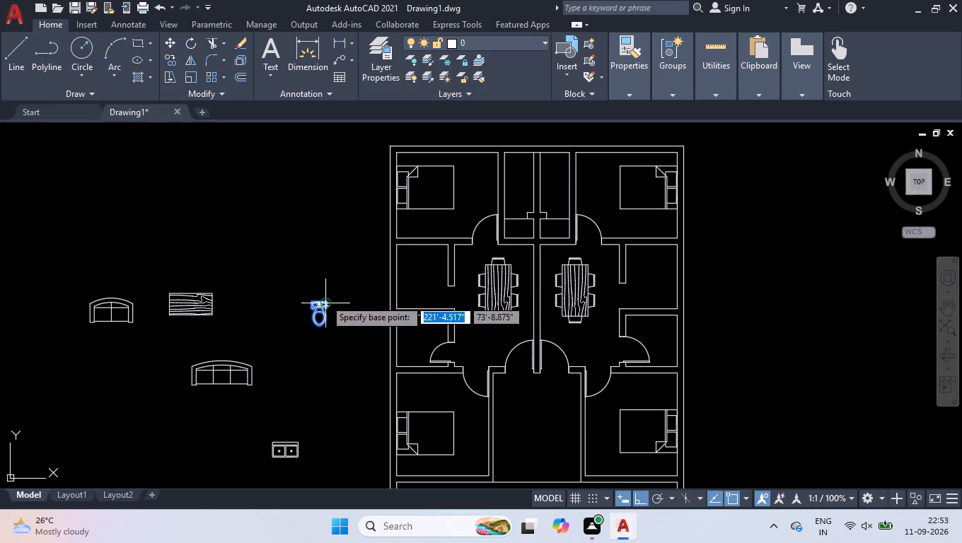
pyautogui.click(316, 299)
pyautogui.click(334, 362)
# Move the rotated toilet, with Ortho off, into the upper-left bathroom with its tank against the central wall.
pyautogui.click(328, 304)
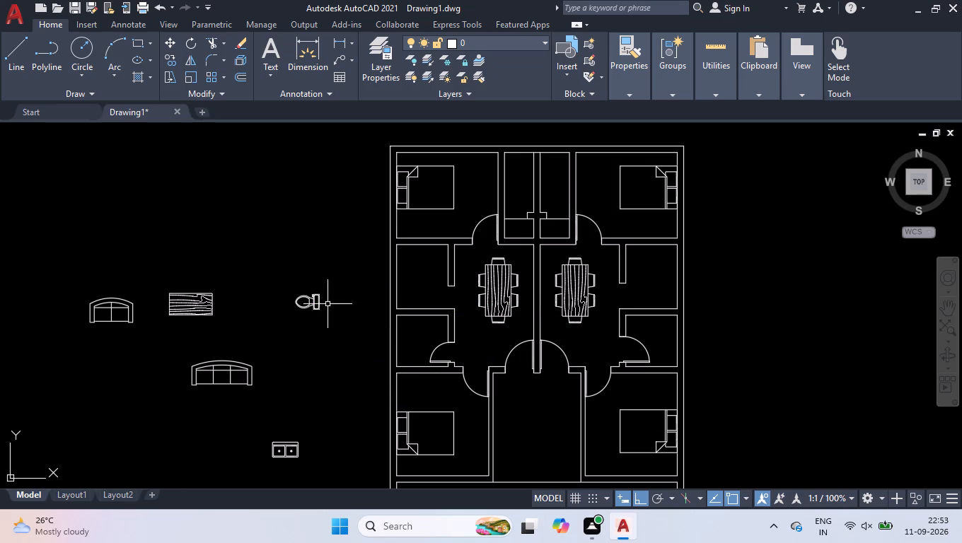
pyautogui.click(306, 310)
pyautogui.click(322, 305)
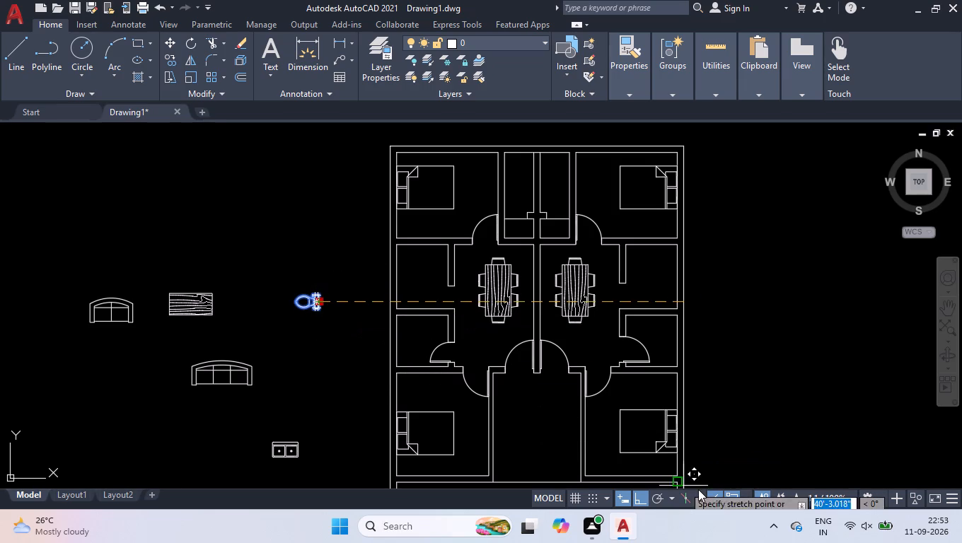
pyautogui.click(661, 494)
pyautogui.scroll(3, 564, 137)
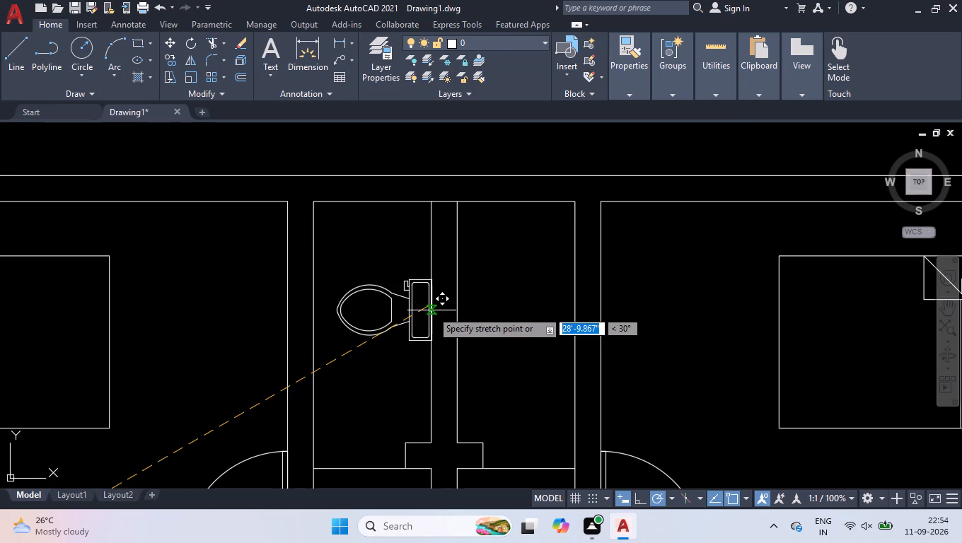
pyautogui.click(430, 255)
# Mirror the toilet about the central wall's vertical centre line into the right bathroom, keeping the original.
pyautogui.write('mi')
pyautogui.press('Return')
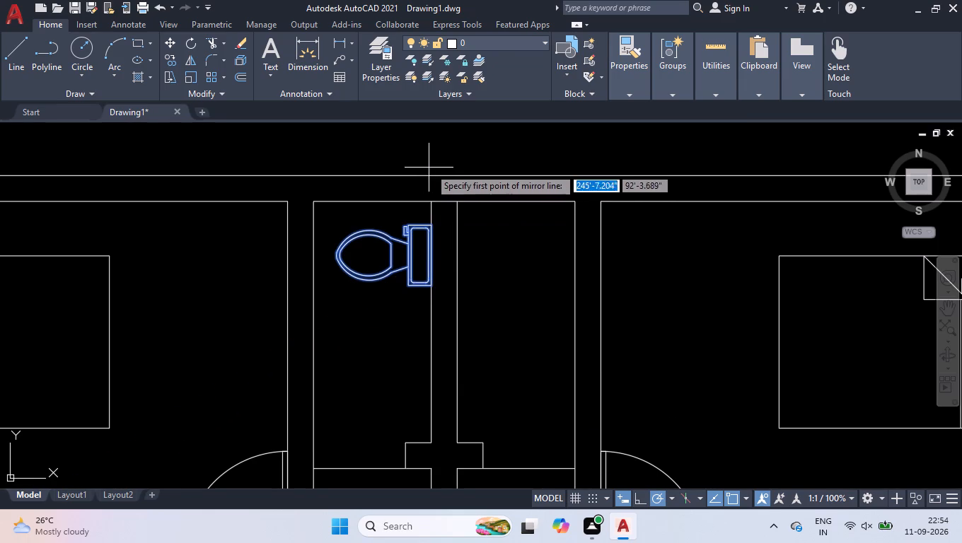
pyautogui.click(446, 174)
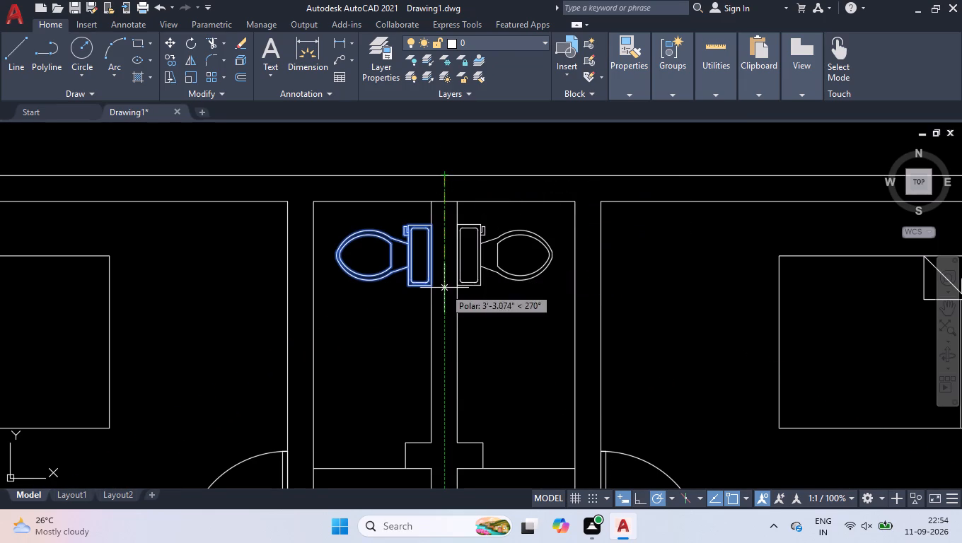
pyautogui.click(443, 293)
pyautogui.moveTo(471, 345); pyautogui.dragTo(443, 293)
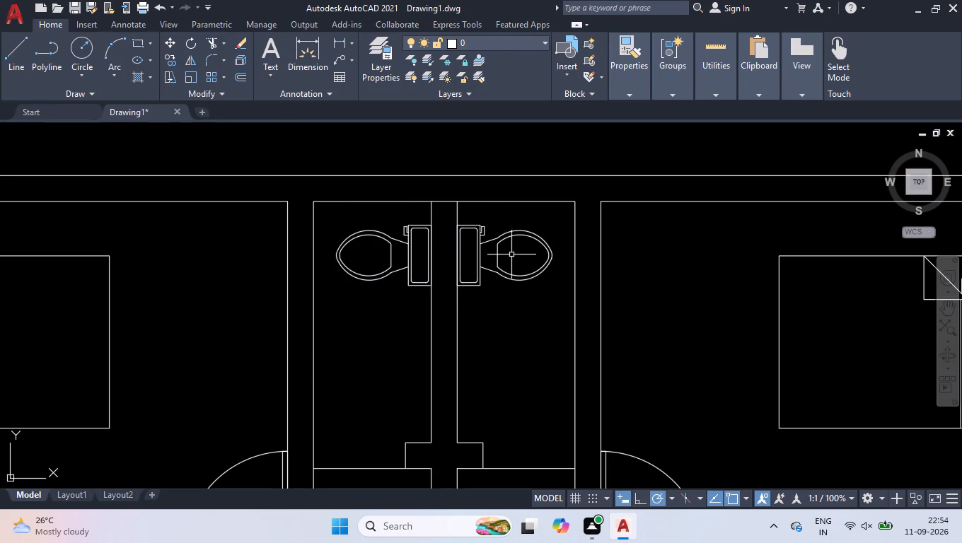
# Rotate the double-bowl sink block 90° so its bowls stack vertically with its back edge on the left.
pyautogui.scroll(-4, 468, 241)
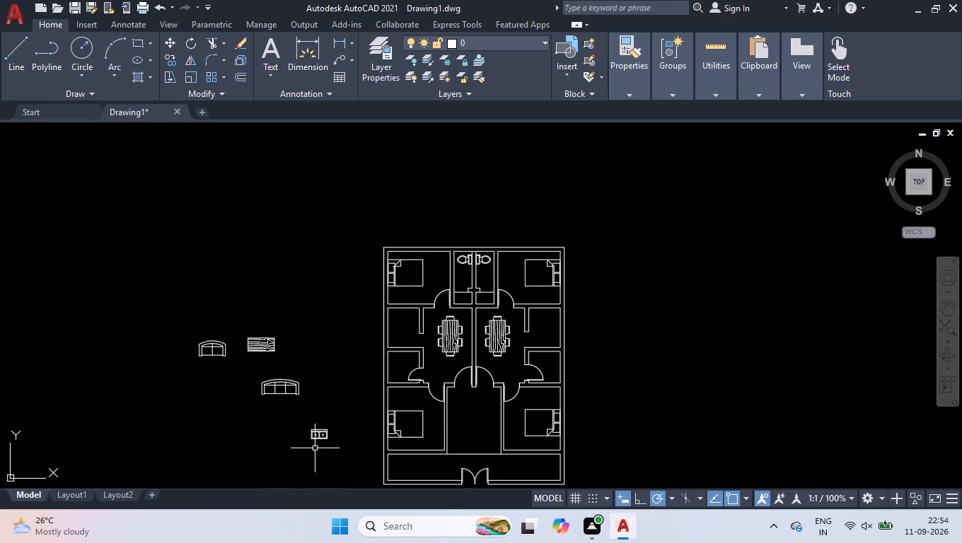
pyautogui.click(318, 436)
pyautogui.write('ro')
pyautogui.press('Return')
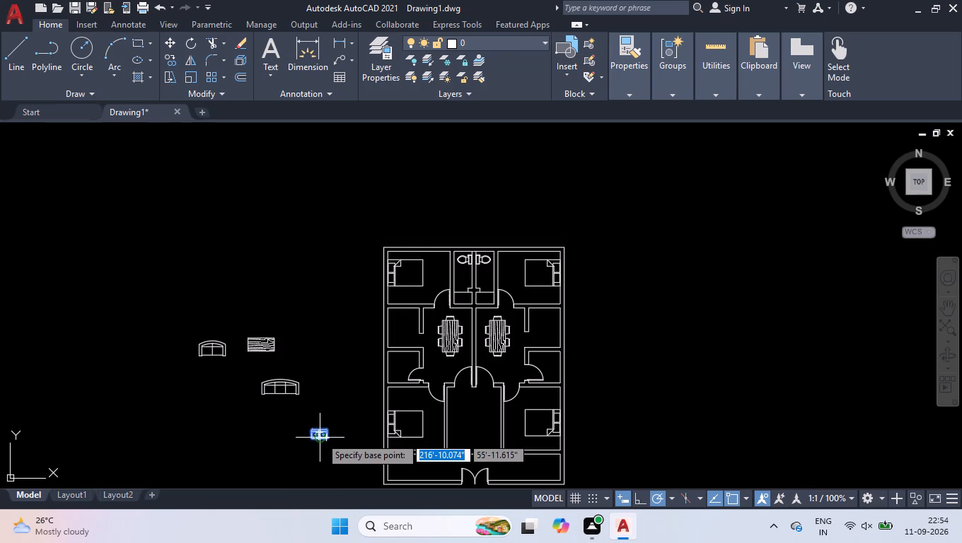
pyautogui.click(324, 433)
pyautogui.click(328, 370)
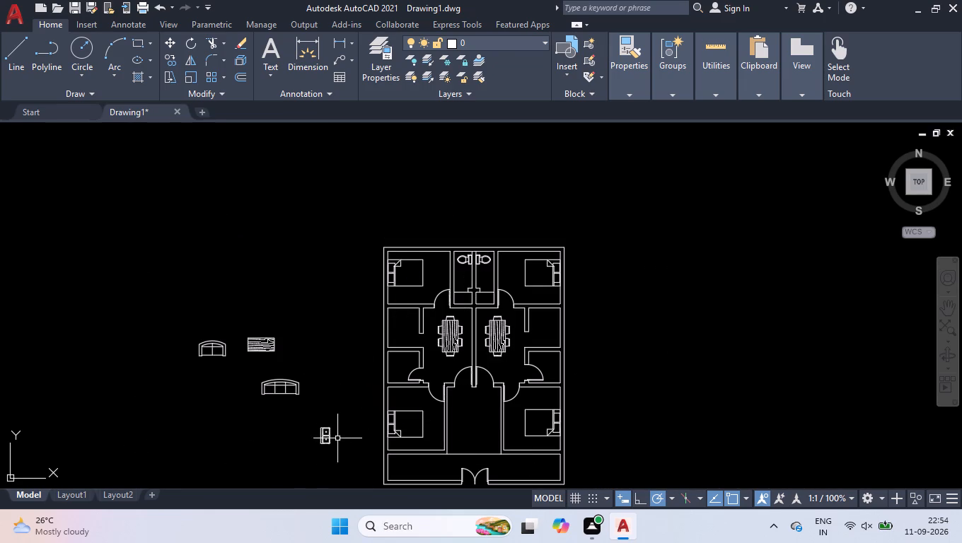
# Move the rotated sink into the upper corner of the small left room below the upper-left bedroom, near the outer wall.
pyautogui.click(325, 436)
pyautogui.click(321, 436)
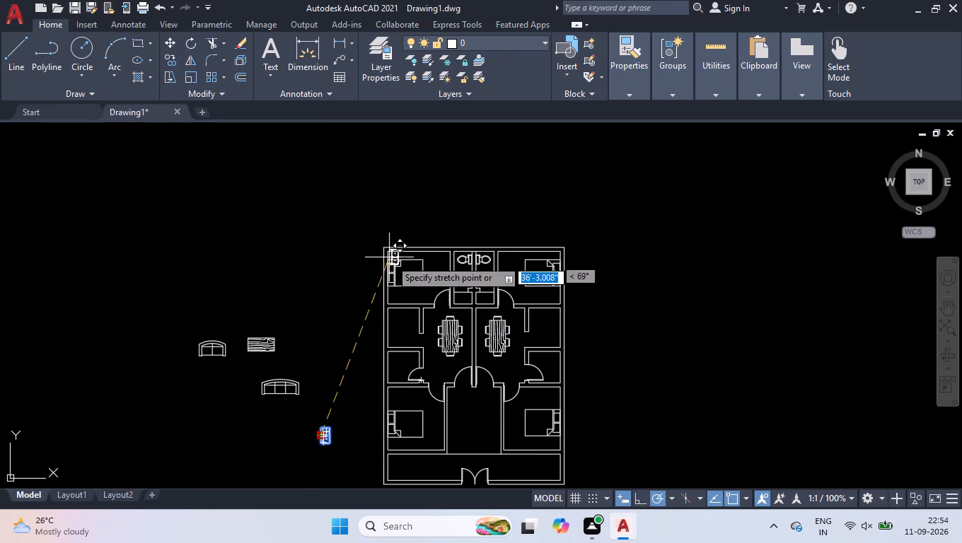
pyautogui.scroll(4, 401, 307)
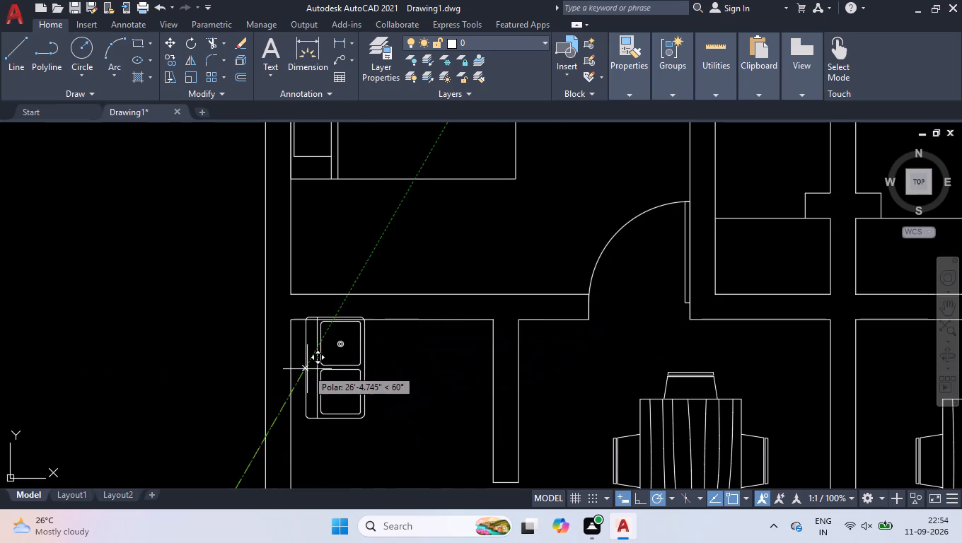
pyautogui.click(305, 376)
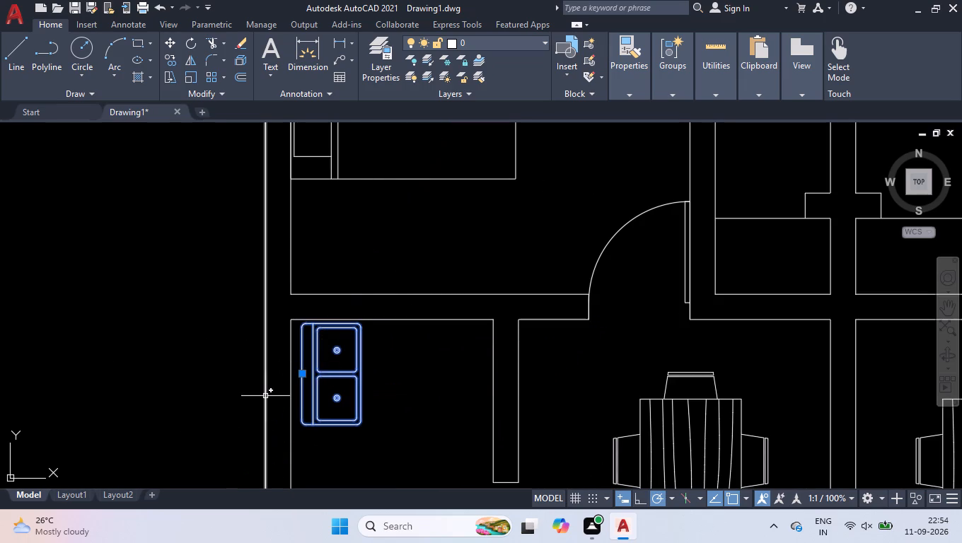
# Mirror the double-bowl sink about the central wall's vertical centre line, with Ortho on, into the matching right-hand room, keeping the original.
pyautogui.write('mi]')
pyautogui.press('Return')
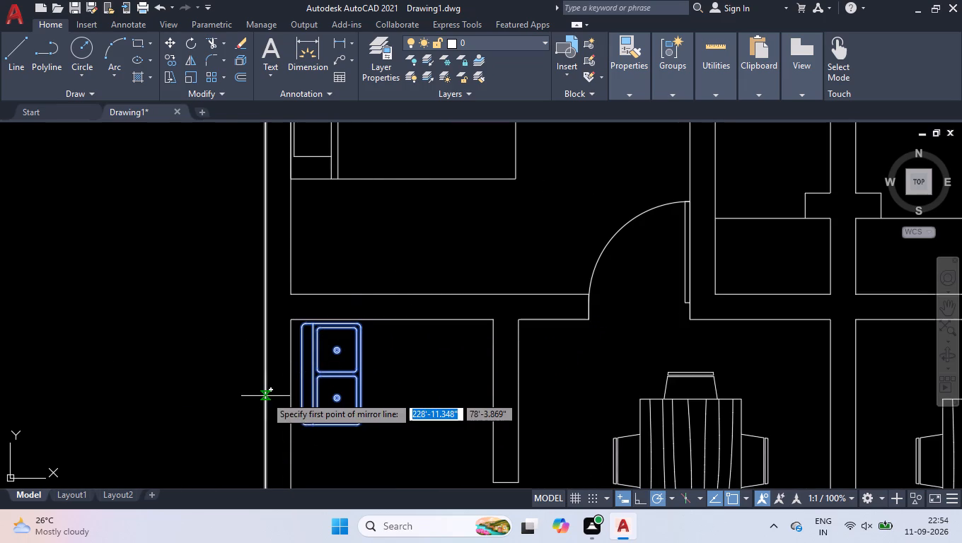
pyautogui.scroll(-2, 395, 387)
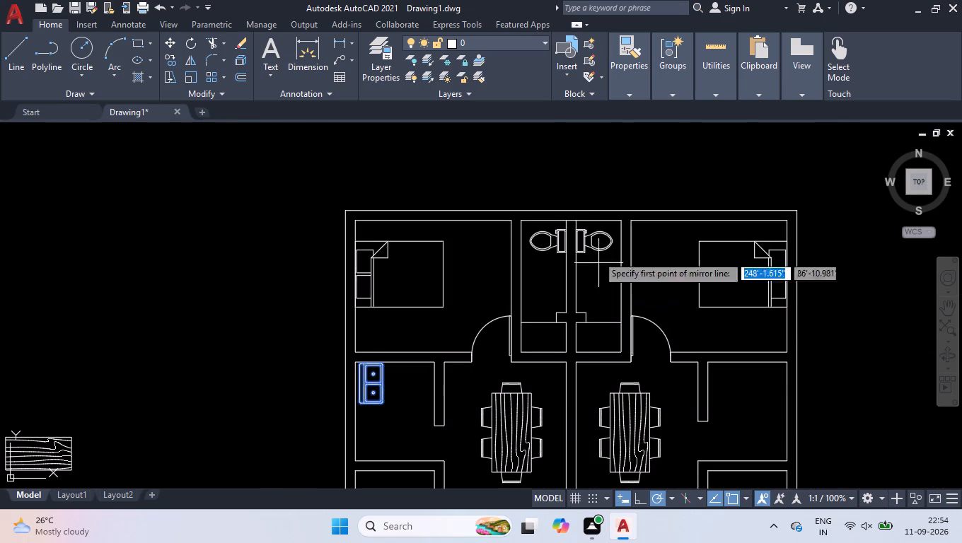
pyautogui.click(569, 210)
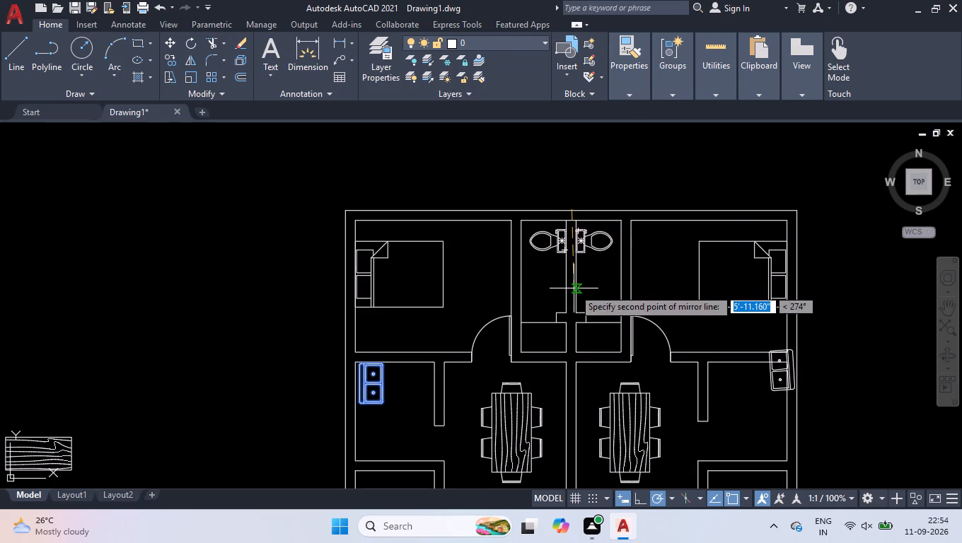
pyautogui.click(639, 501)
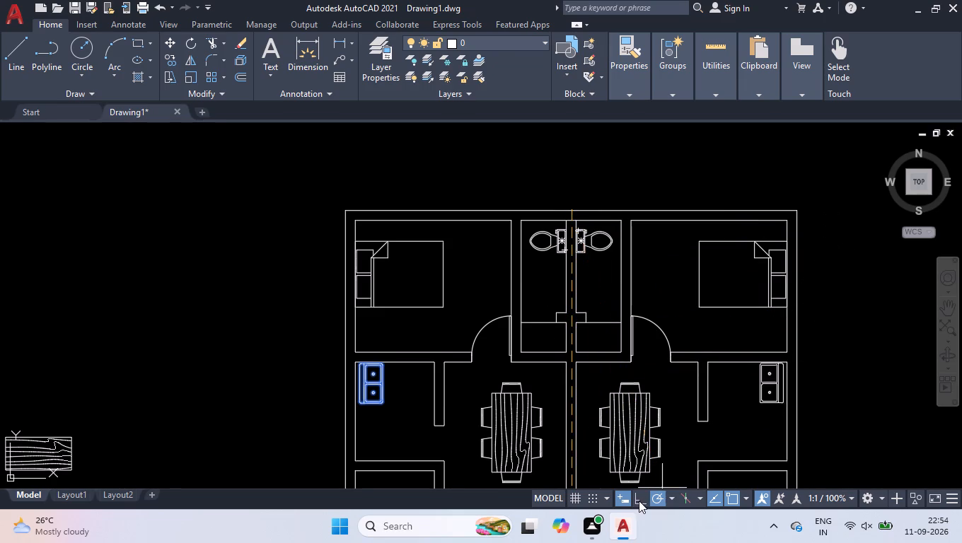
pyautogui.scroll(3, 571, 405)
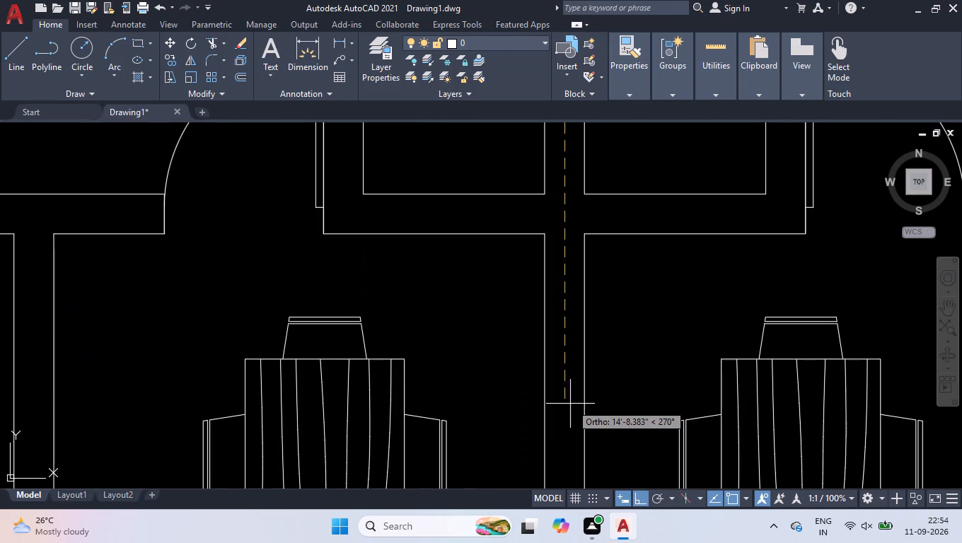
pyautogui.click(569, 404)
pyautogui.moveTo(598, 455); pyautogui.dragTo(569, 404)
# Move the three-seat sofa, with Ortho off, into the front entrance room with its back against the upper wall, left of the double door.
pyautogui.scroll(-6, 548, 291)
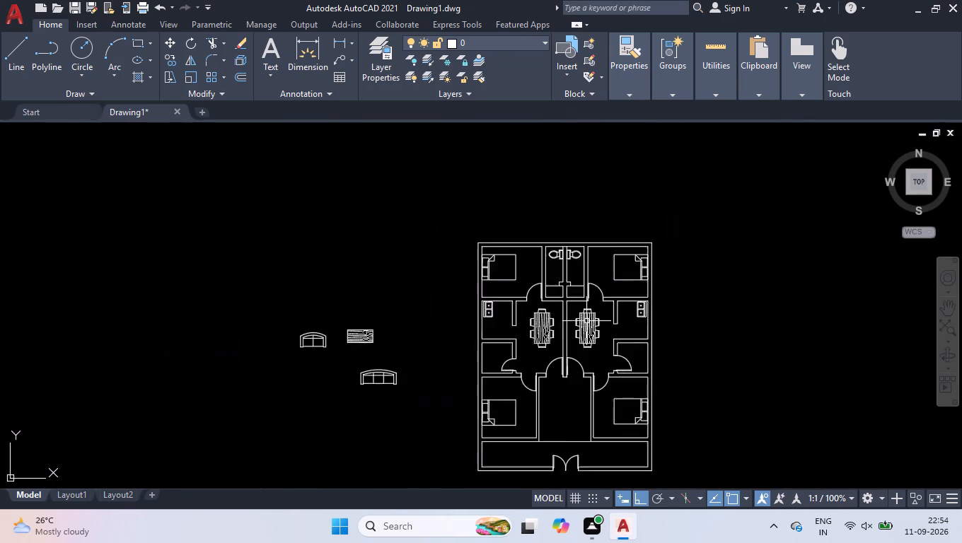
pyautogui.scroll(1, 633, 392)
pyautogui.scroll(1, 528, 355)
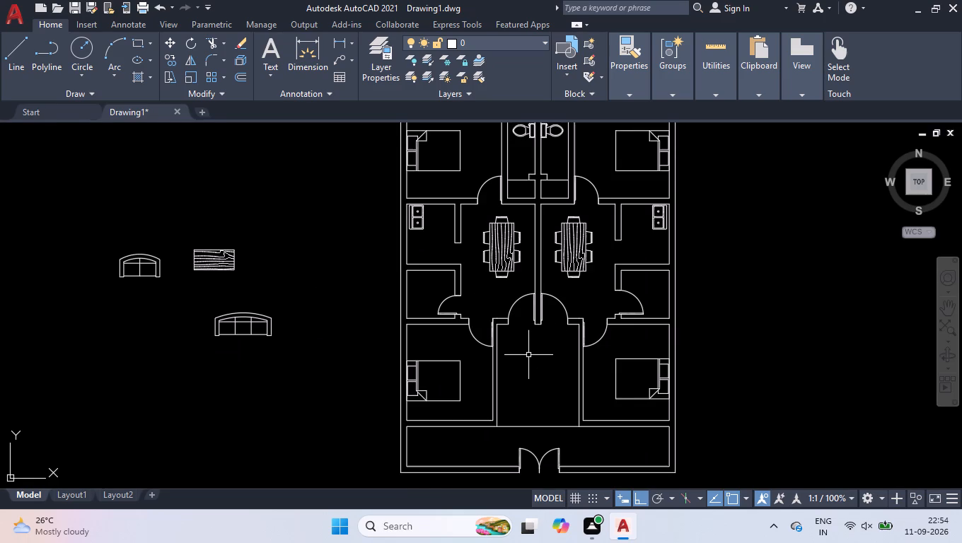
pyautogui.click(265, 320)
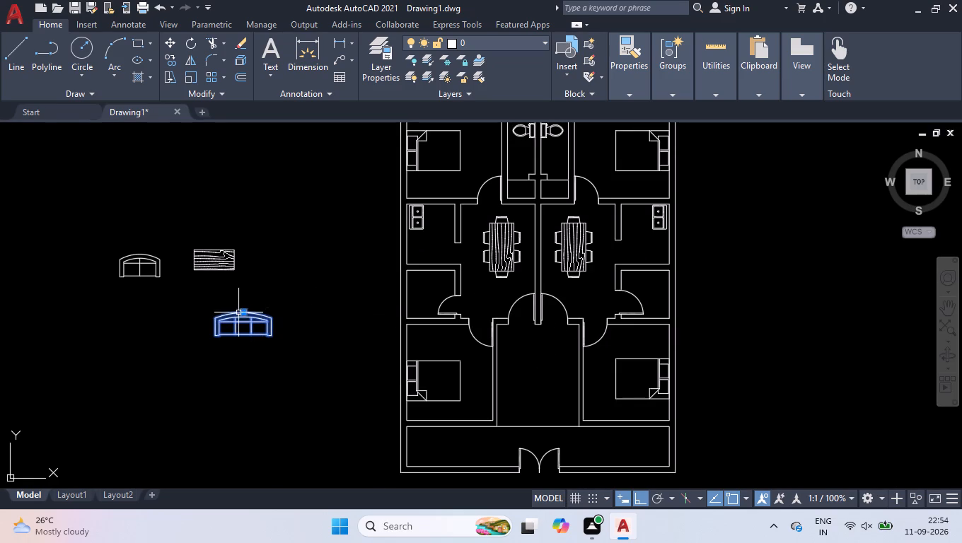
pyautogui.click(247, 313)
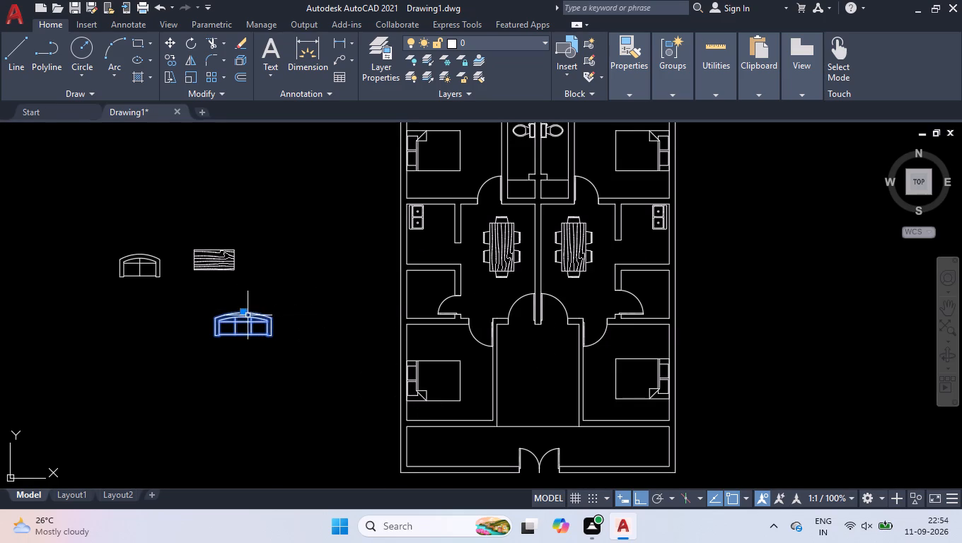
pyautogui.click(243, 315)
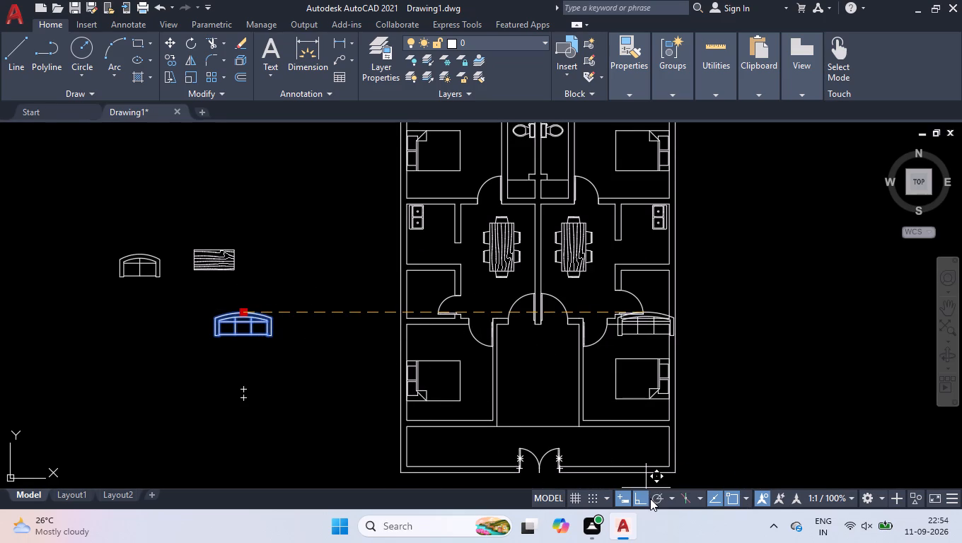
pyautogui.click(654, 501)
pyautogui.scroll(3, 471, 462)
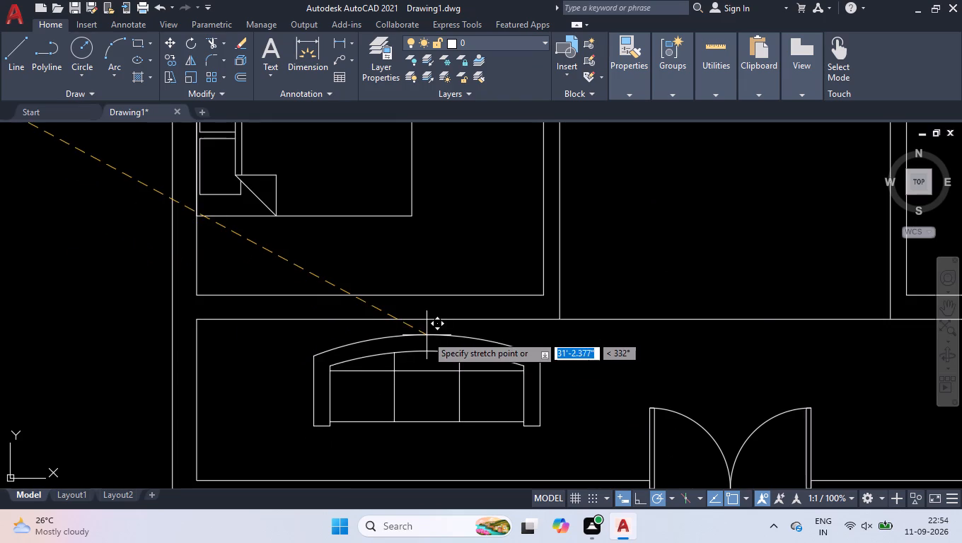
pyautogui.click(418, 321)
# Scale the three-seat sofa down freehand about the midpoint of its back, keeping it against the upper wall.
pyautogui.write('scal')
pyautogui.press('Return')
pyautogui.click(419, 320)
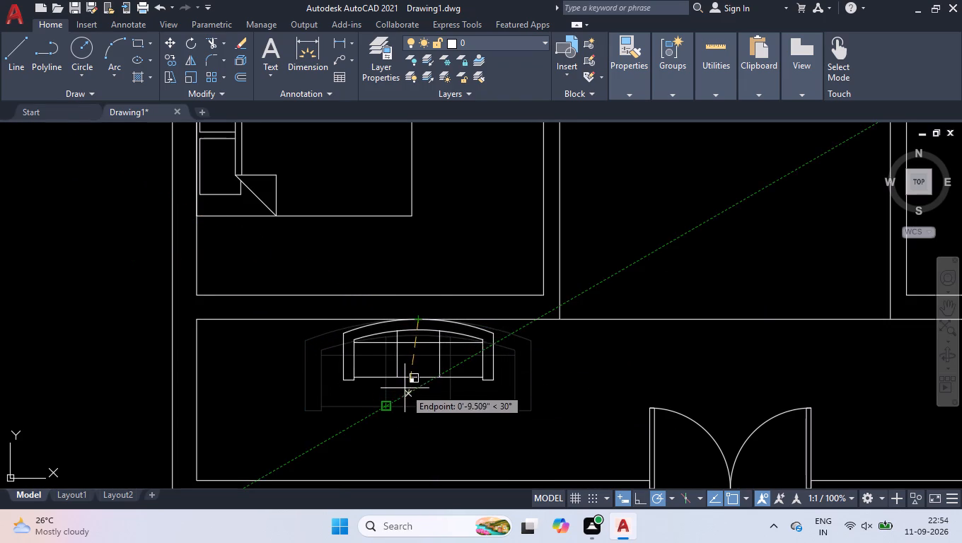
pyautogui.click(405, 386)
# Rotate the two-seat sofa outside the plan 90° about its back midpoint so its back faces left.
pyautogui.scroll(-4, 417, 380)
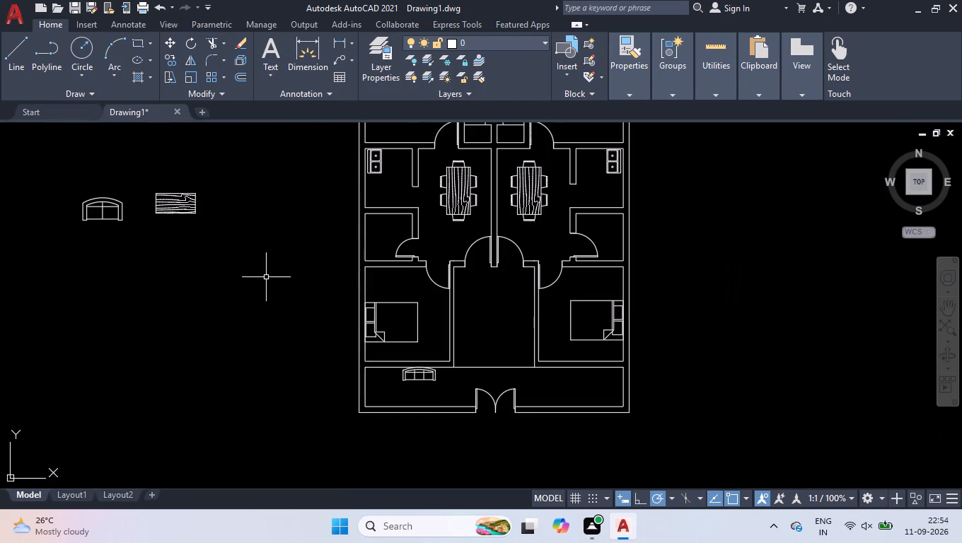
pyautogui.scroll(-1, 351, 327)
pyautogui.scroll(1, 195, 252)
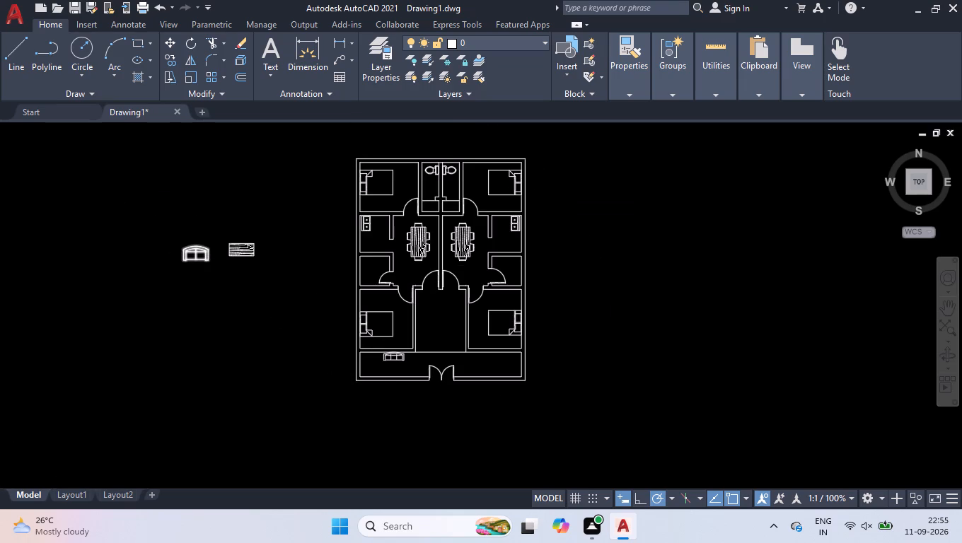
pyautogui.click(195, 252)
pyautogui.write('ro')
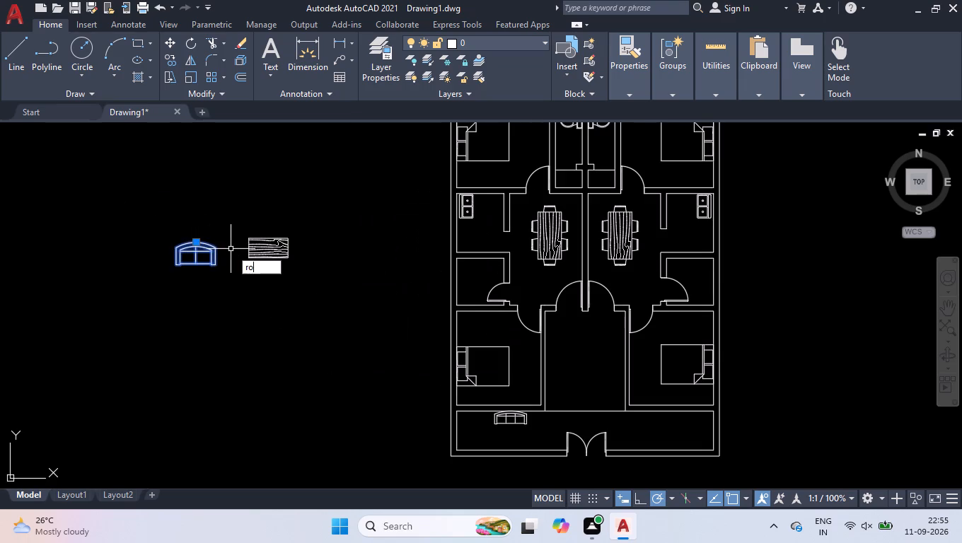
pyautogui.press('Return')
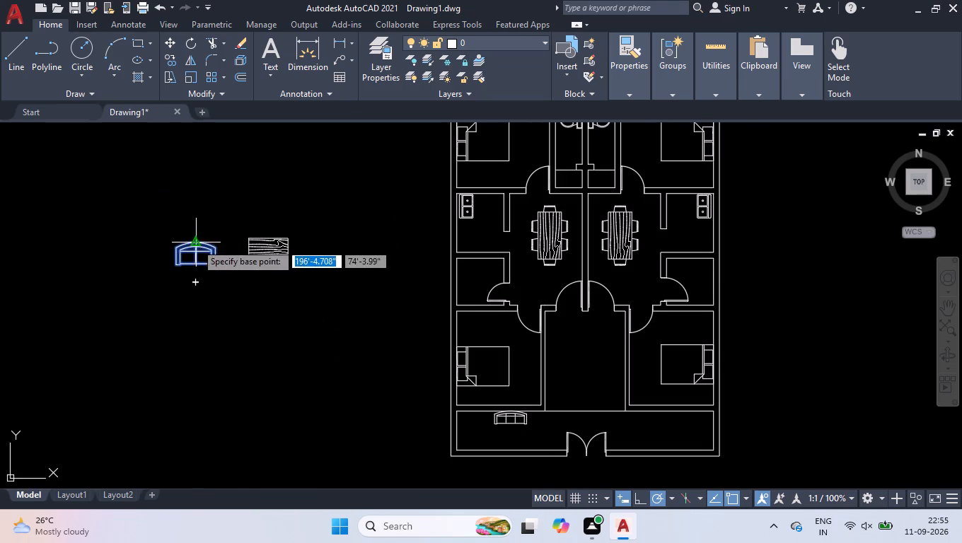
pyautogui.click(196, 243)
pyautogui.click(192, 163)
# Move the rotated two-seat sofa into the front entrance room with its back against the left outer wall.
pyautogui.click(211, 244)
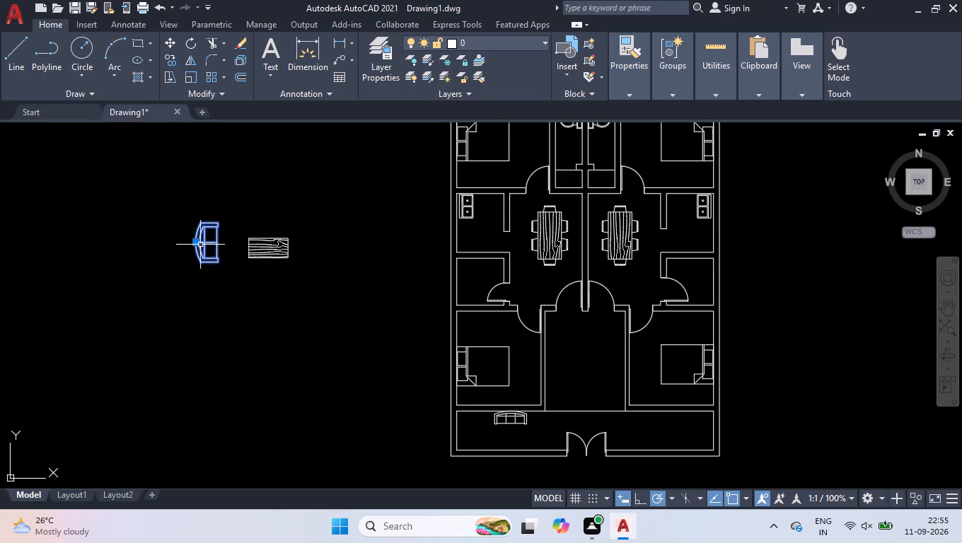
pyautogui.click(194, 242)
pyautogui.scroll(4, 466, 452)
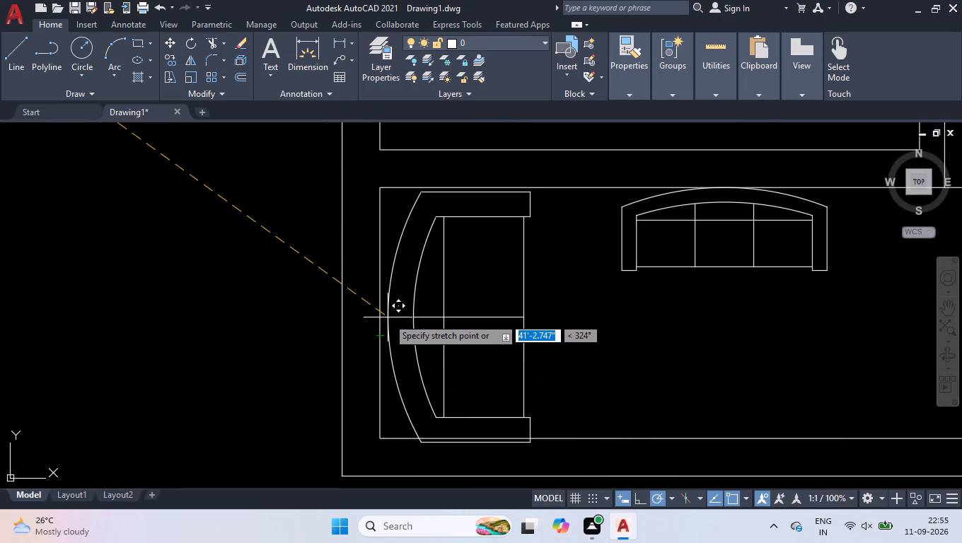
pyautogui.click(381, 317)
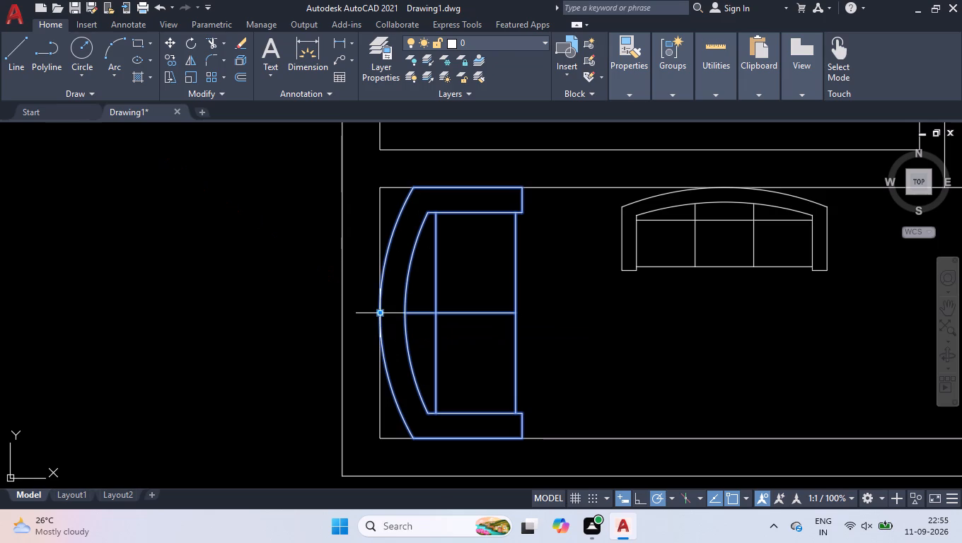
# Scale the two-seat sofa down freehand about the midpoint of its back, keeping it against the left wall.
pyautogui.write('scal')
pyautogui.press('Return')
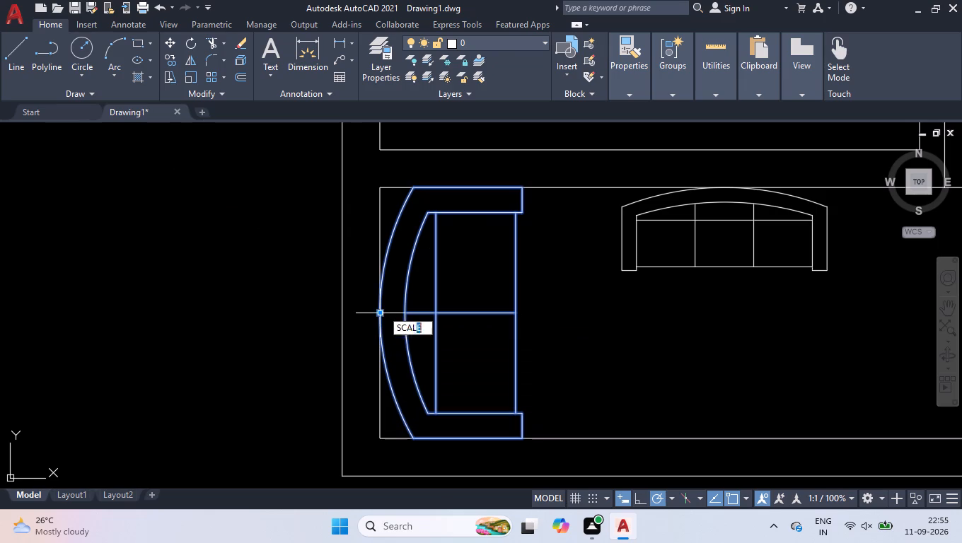
pyautogui.click(383, 310)
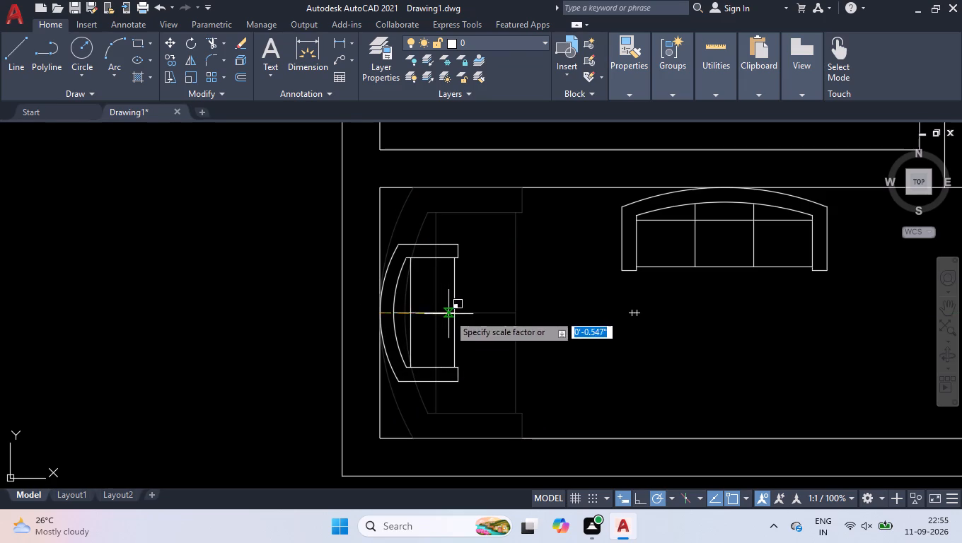
pyautogui.click(462, 315)
# Mirror both sofas about the vertical centre line of the front entrance room onto its right side, keeping the originals.
pyautogui.scroll(-3, 439, 286)
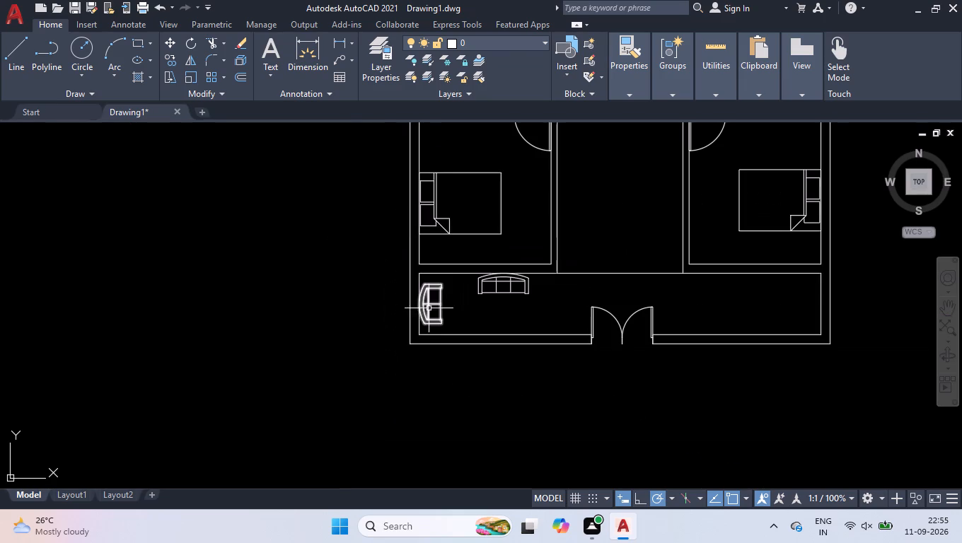
pyautogui.click(491, 284)
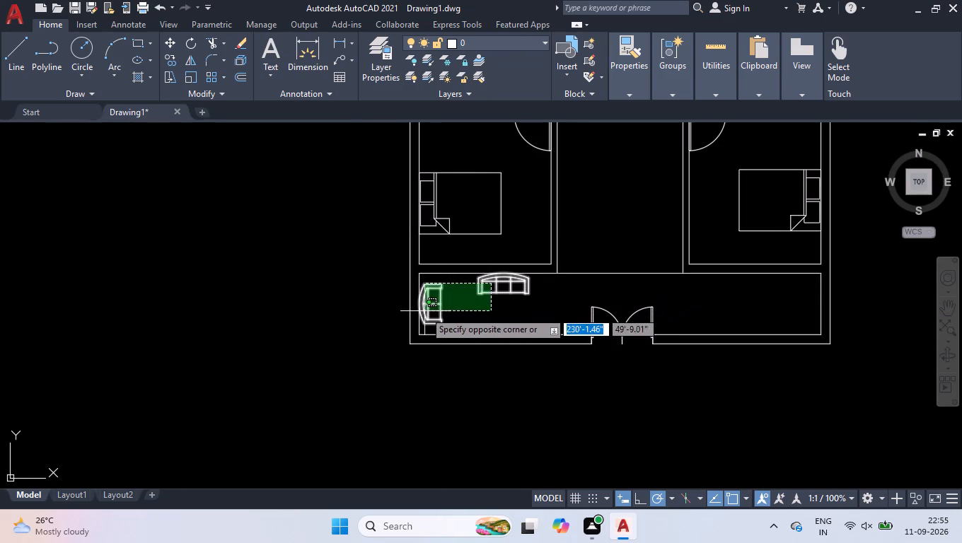
pyautogui.click(431, 309)
pyautogui.scroll(1, 824, 284)
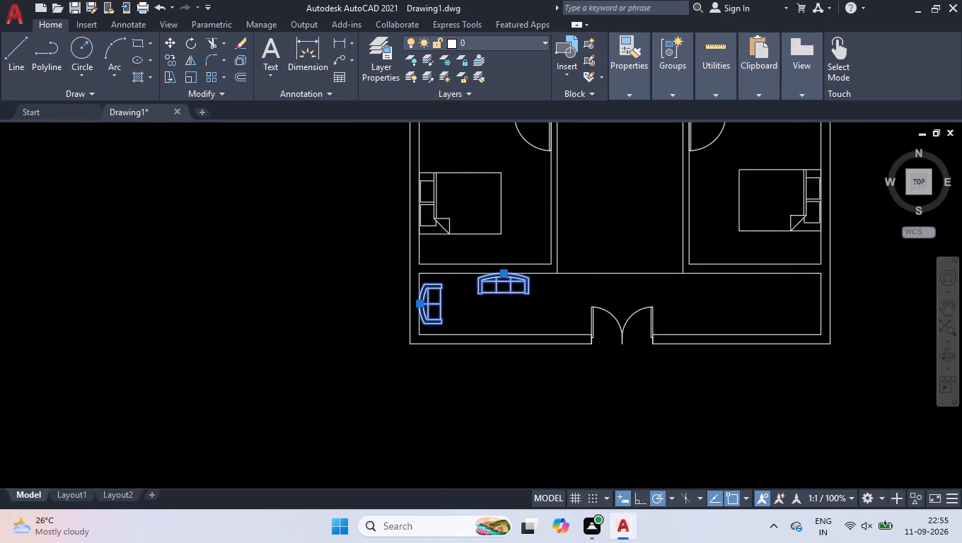
pyautogui.write('mi')
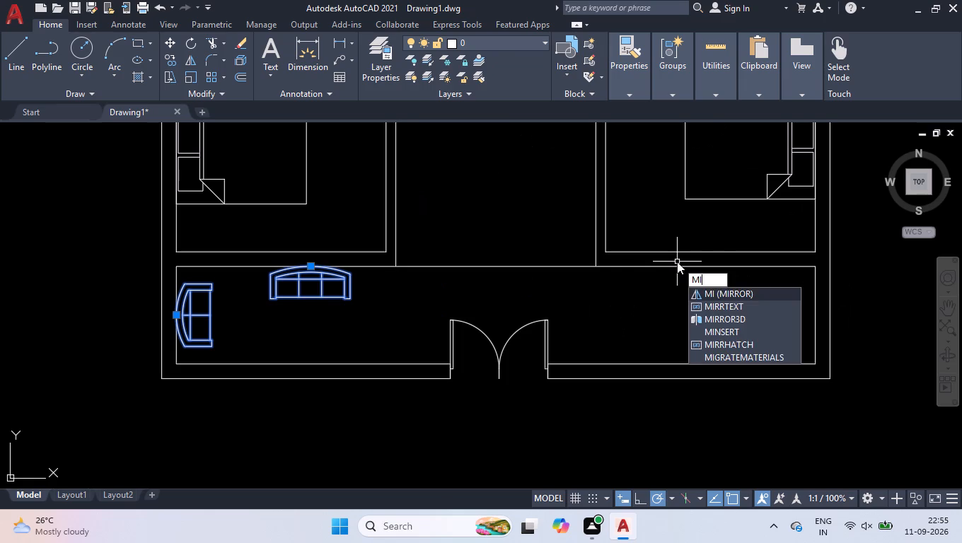
pyautogui.press('Return')
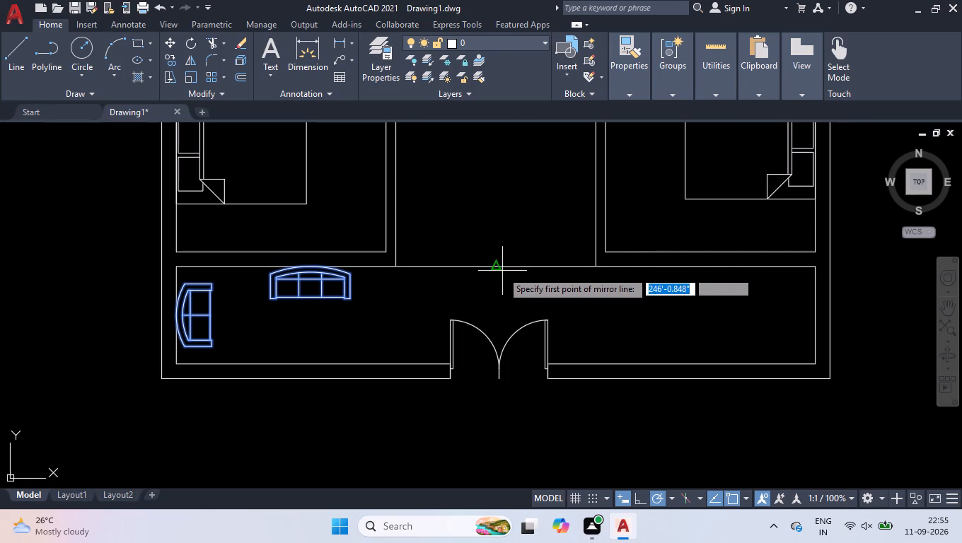
pyautogui.click(495, 269)
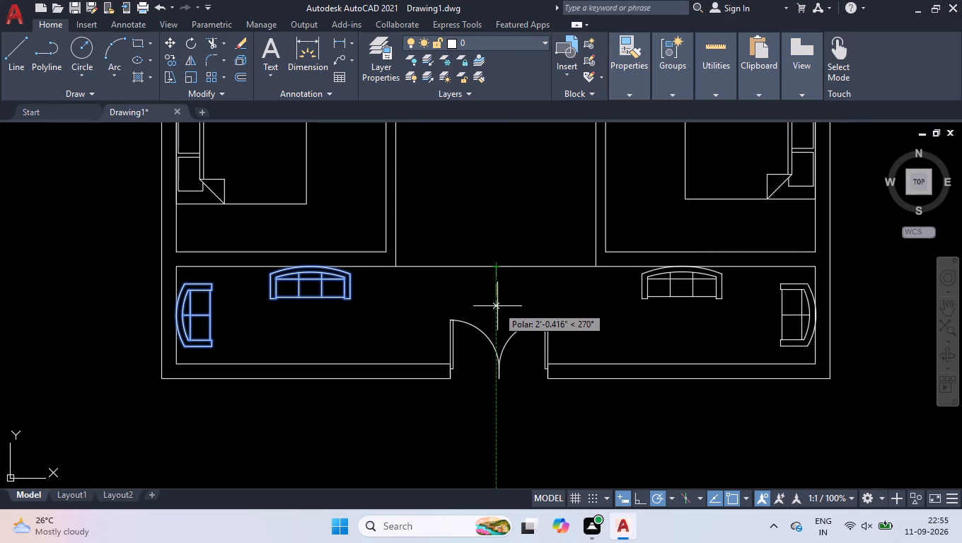
pyautogui.click(497, 307)
pyautogui.moveTo(518, 358); pyautogui.dragTo(497, 307)
# Delete the leftover wood-grain table block lying outside the floor plan.
pyautogui.scroll(-2, 493, 301)
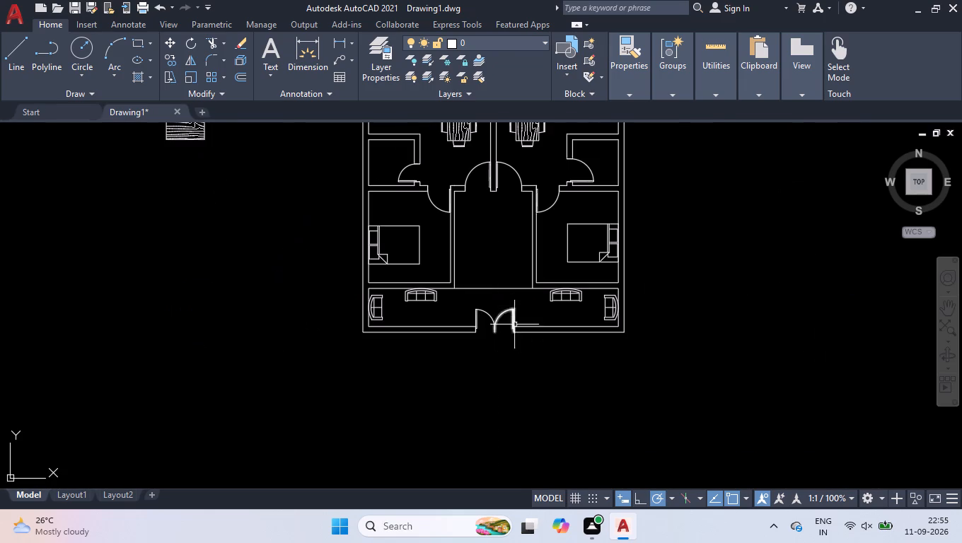
pyautogui.scroll(1, 586, 322)
pyautogui.scroll(-3, 623, 401)
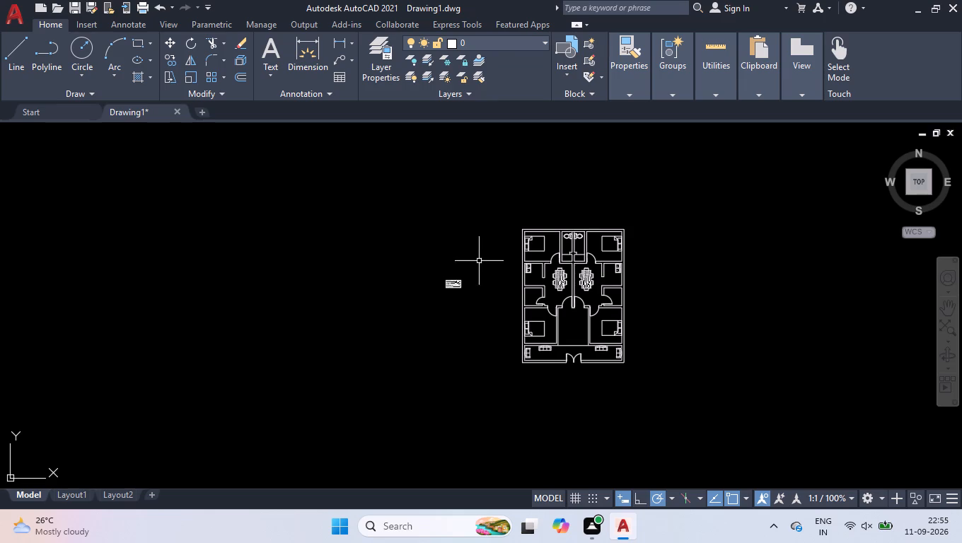
pyautogui.scroll(1, 498, 248)
pyautogui.click(465, 274)
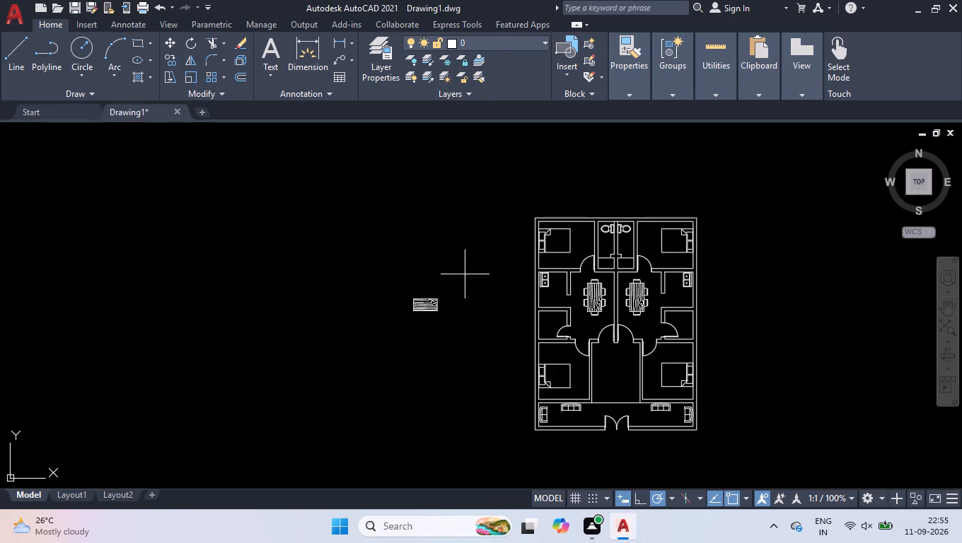
pyautogui.click(436, 346)
pyautogui.press('Delete')
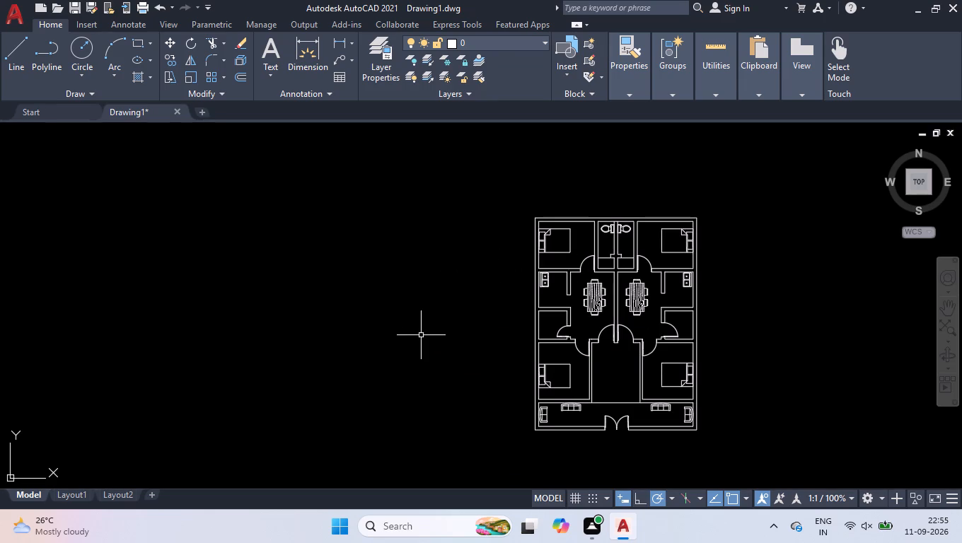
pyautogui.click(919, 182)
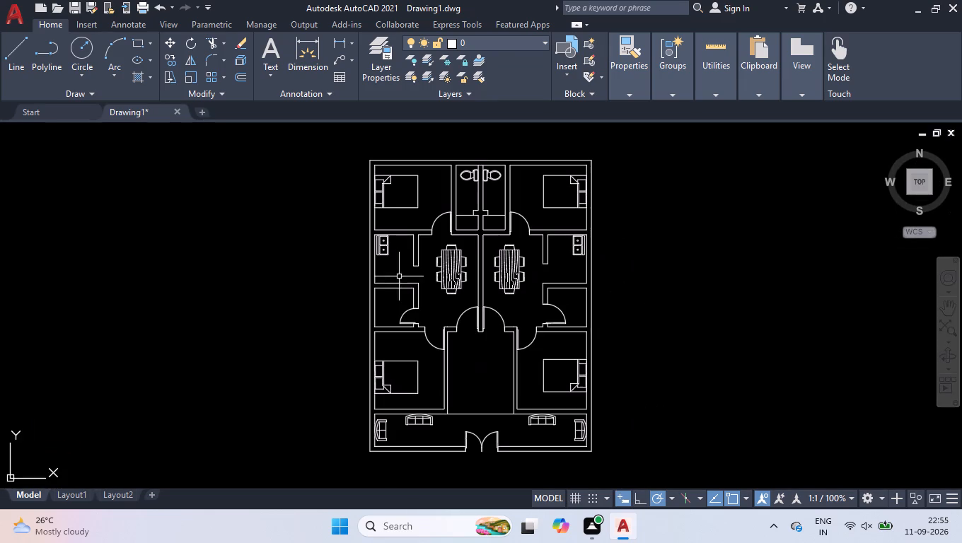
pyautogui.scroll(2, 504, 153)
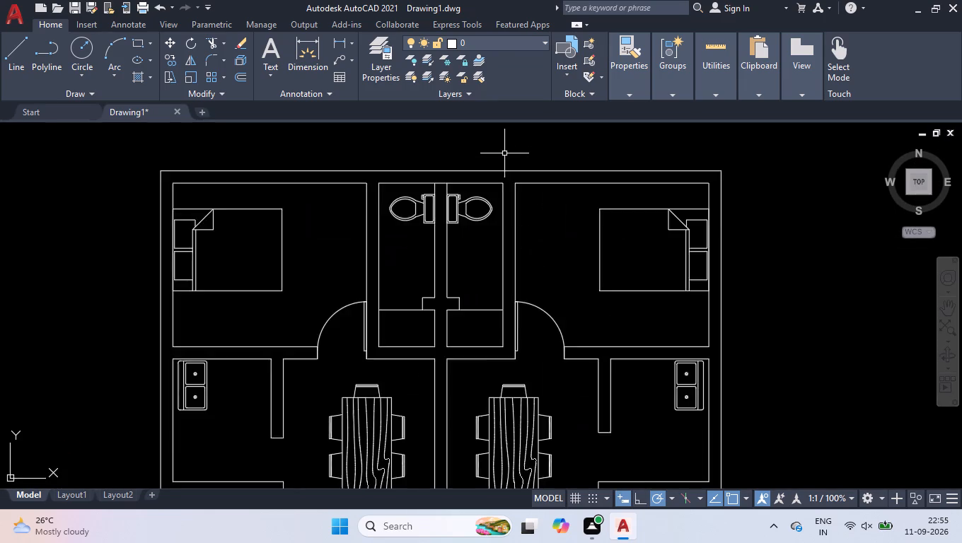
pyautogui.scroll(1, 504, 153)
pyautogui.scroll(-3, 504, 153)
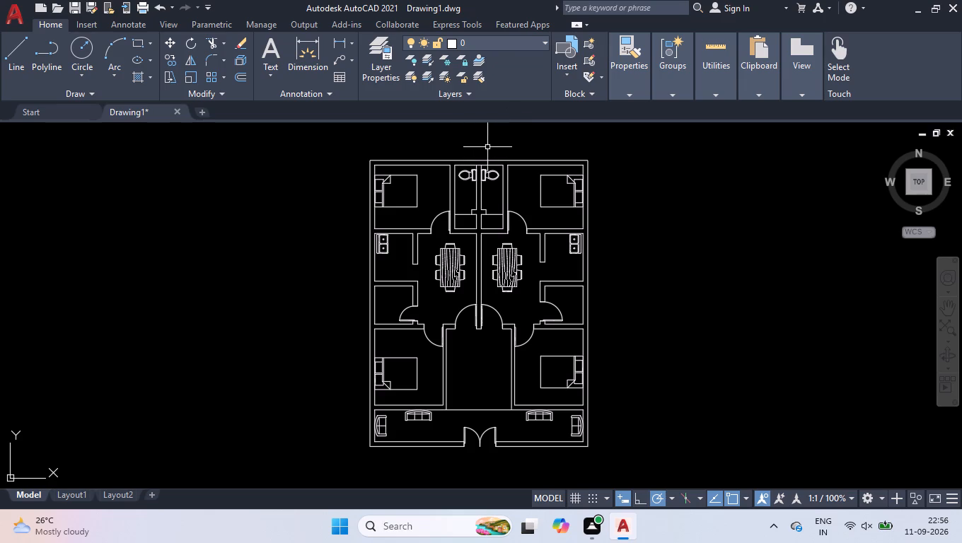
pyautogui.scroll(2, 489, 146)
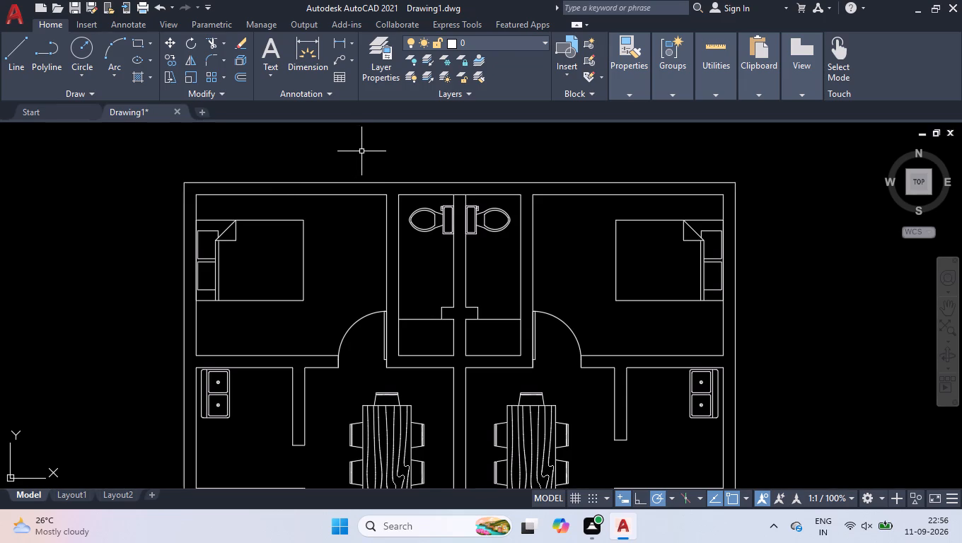
# Draw a short vertical line across the top outer wall above the left bedroom, clear of the bed's foot, as a window end.
pyautogui.press('l')
pyautogui.press('Return')
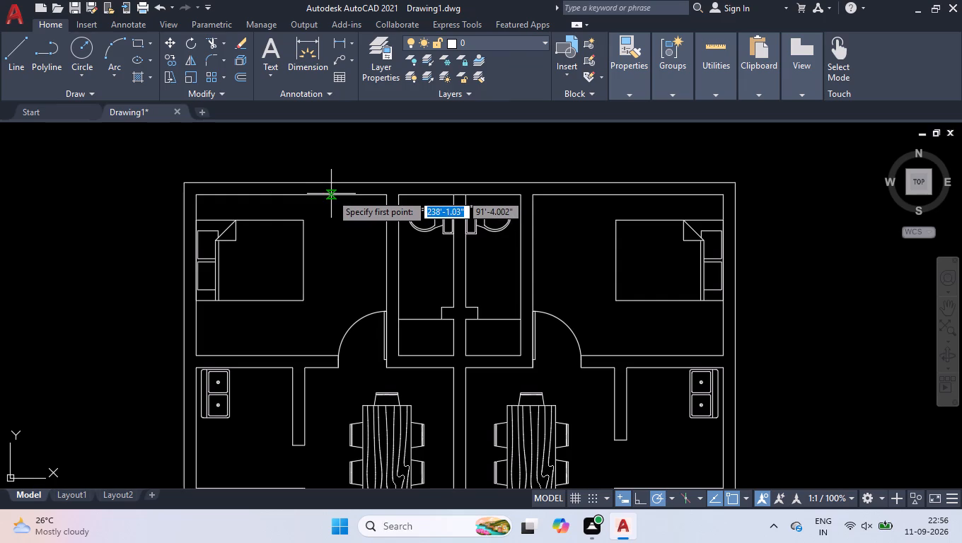
pyautogui.click(331, 193)
pyautogui.click(332, 183)
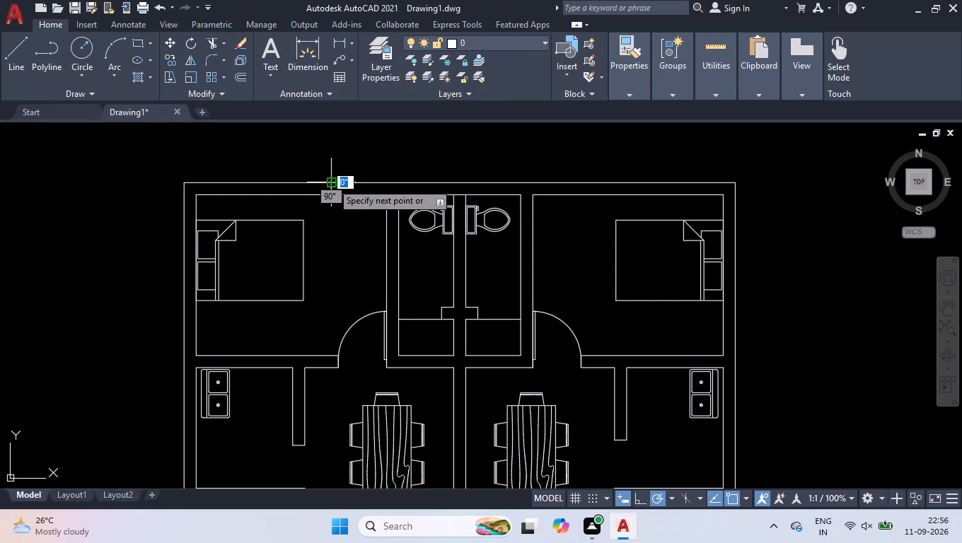
pyautogui.press('Return')
# With Ortho on, draw a second vertical line across the top wall about 5'-7" closer to the left corner, above the bed.
pyautogui.scroll(2, 260, 173)
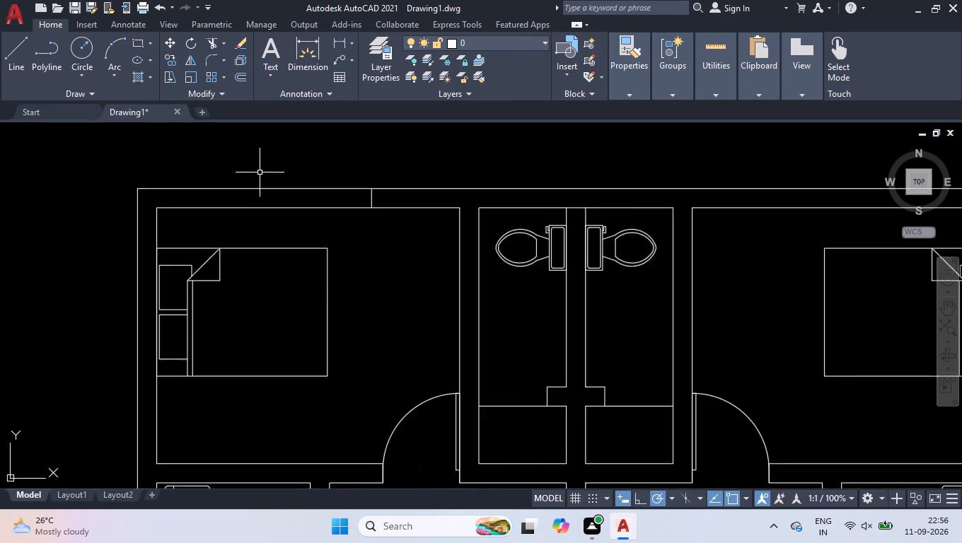
pyautogui.scroll(1, 260, 173)
pyautogui.scroll(-2, 265, 172)
pyautogui.scroll(1, 261, 175)
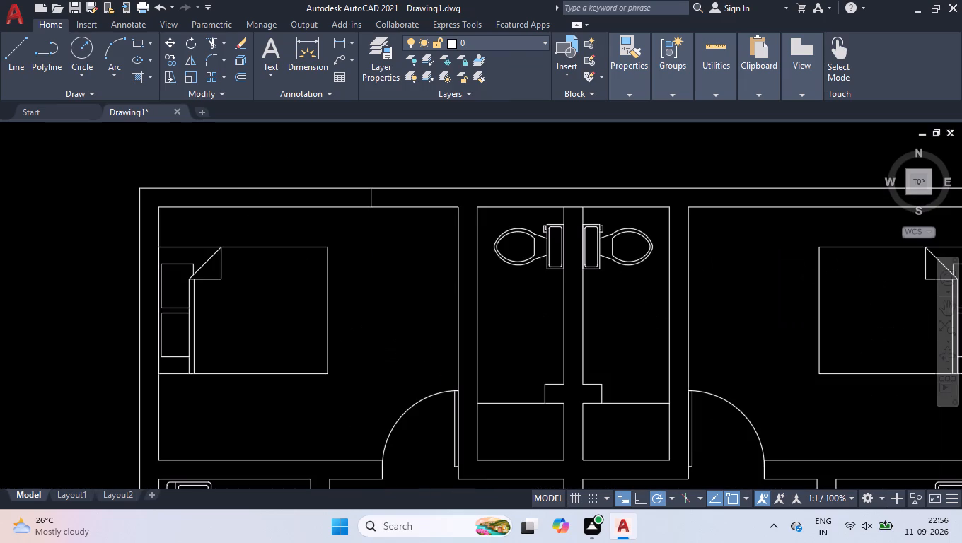
pyautogui.press('l')
pyautogui.press('Return')
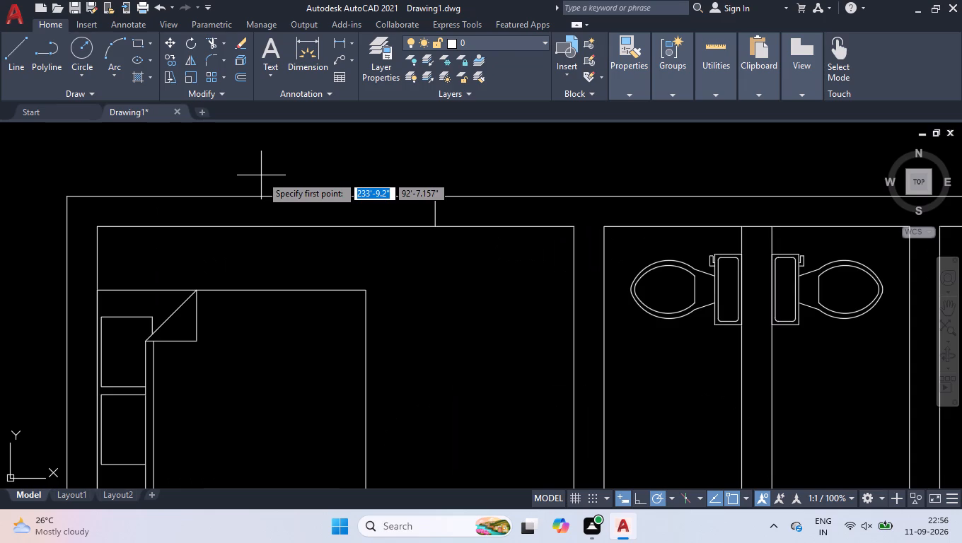
pyautogui.click(209, 225)
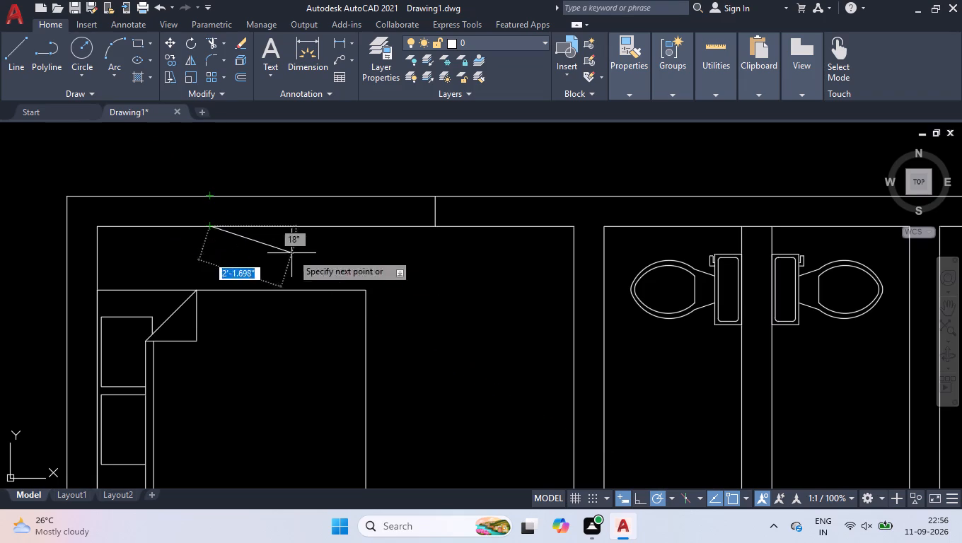
pyautogui.click(640, 501)
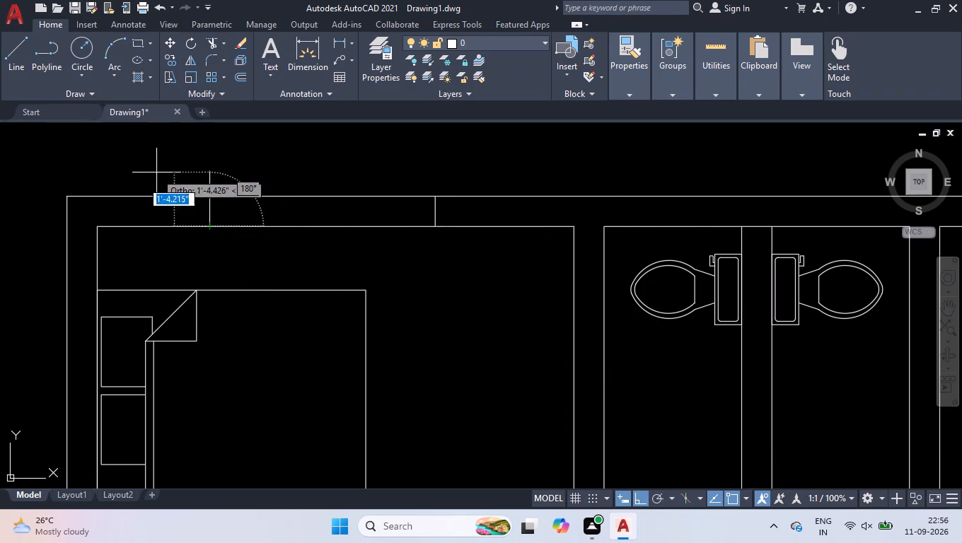
pyautogui.click(211, 192)
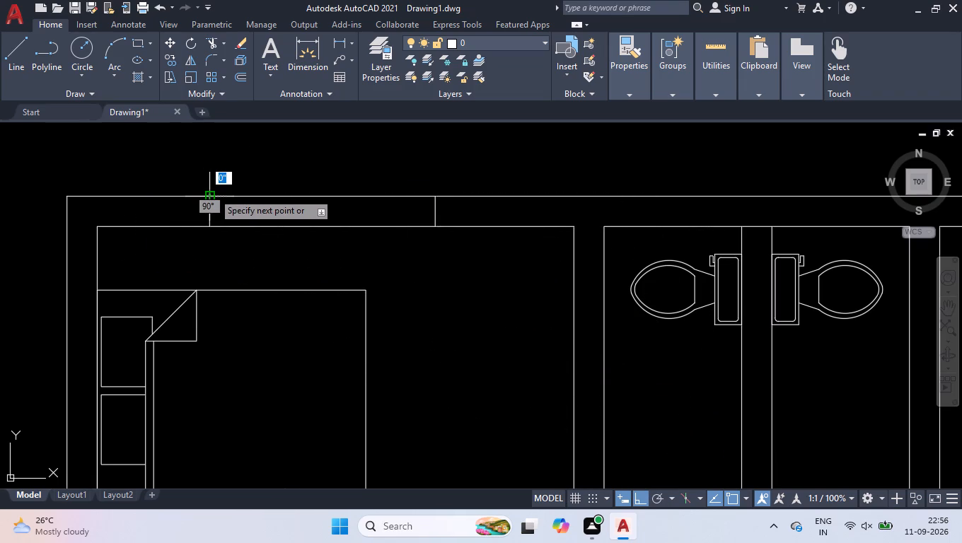
pyautogui.press('Return')
# Join the midpoints of the two window end lines with a horizontal glass line inside the top wall.
pyautogui.press(';')
pyautogui.press('BackSpace')
pyautogui.press('l')
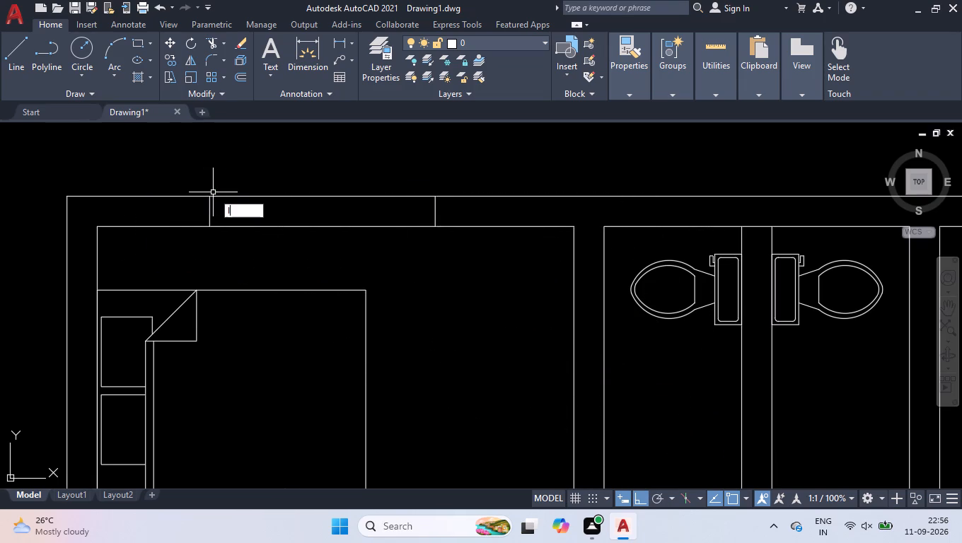
pyautogui.press('Return')
pyautogui.scroll(2, 279, 199)
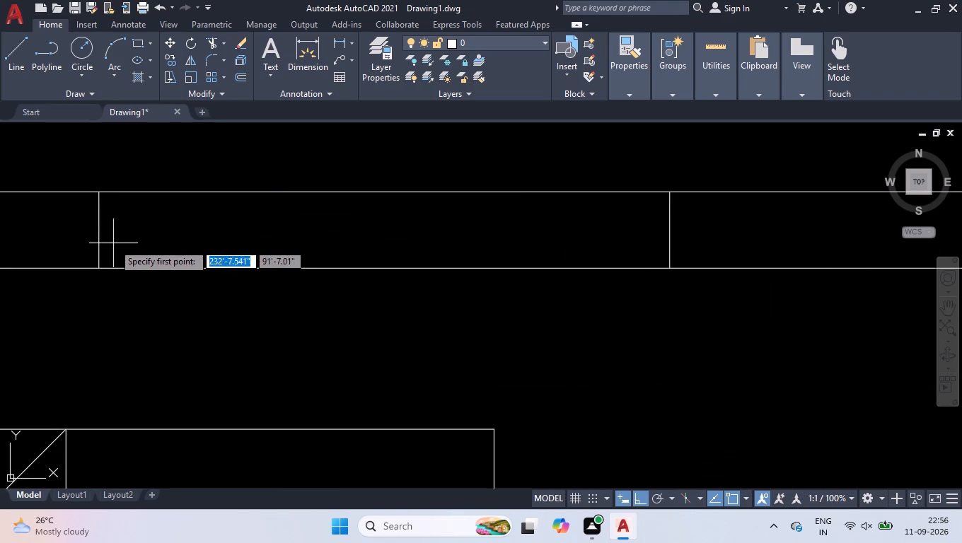
pyautogui.click(101, 233)
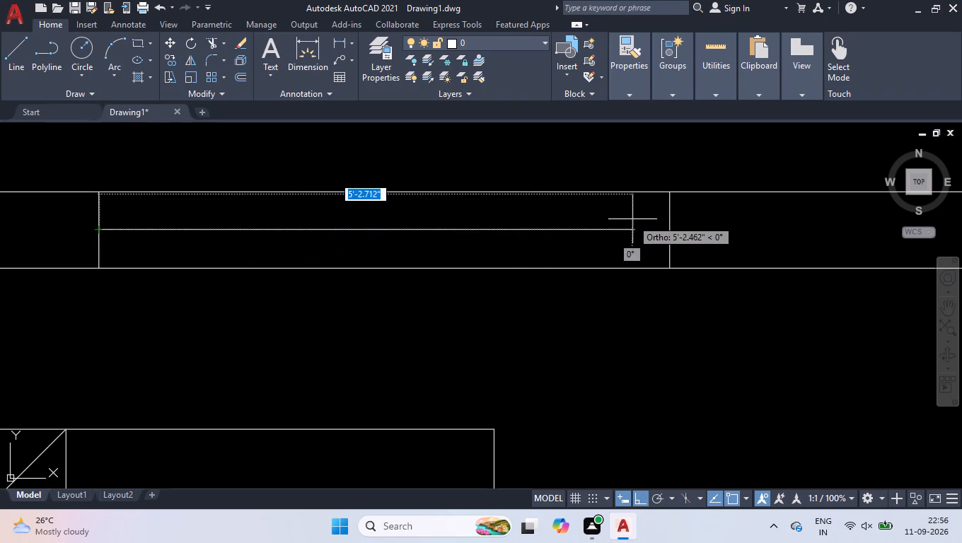
pyautogui.click(666, 228)
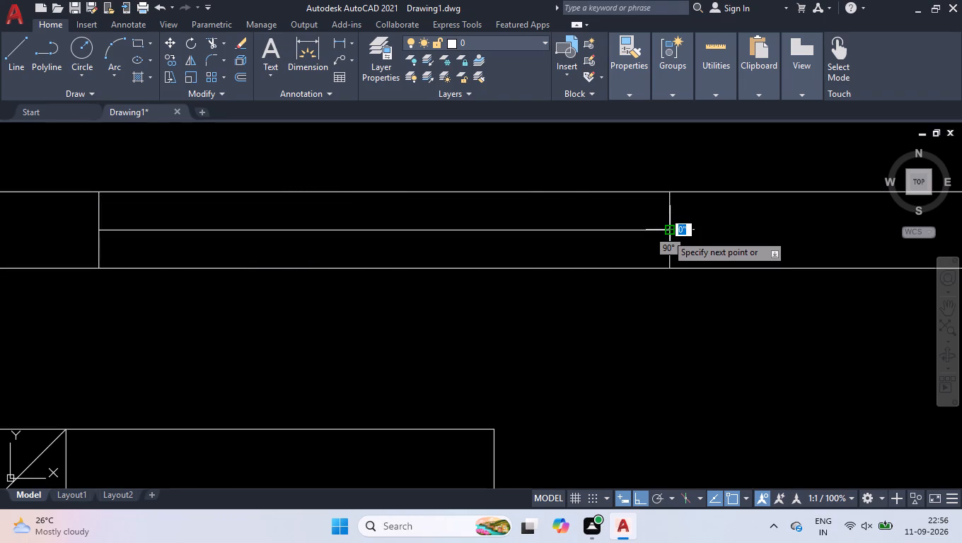
pyautogui.press('Return')
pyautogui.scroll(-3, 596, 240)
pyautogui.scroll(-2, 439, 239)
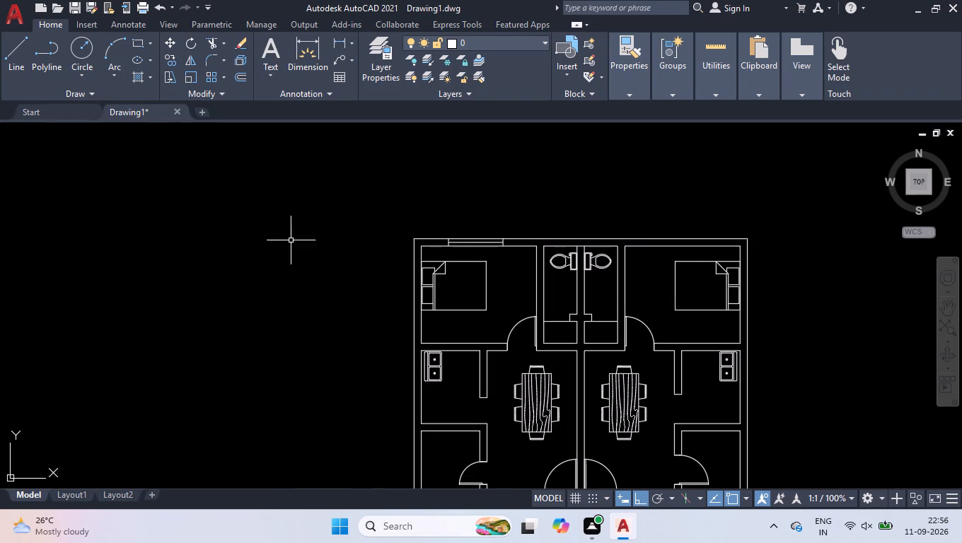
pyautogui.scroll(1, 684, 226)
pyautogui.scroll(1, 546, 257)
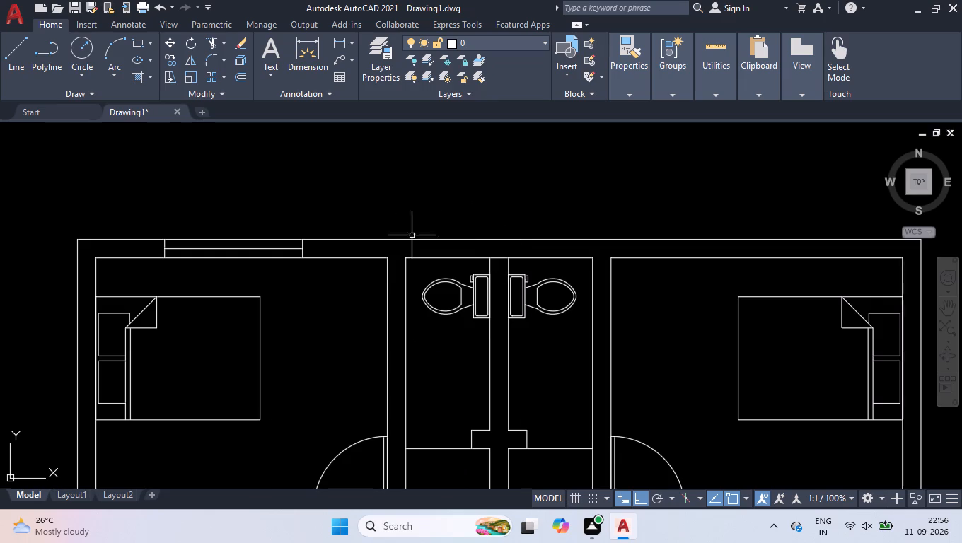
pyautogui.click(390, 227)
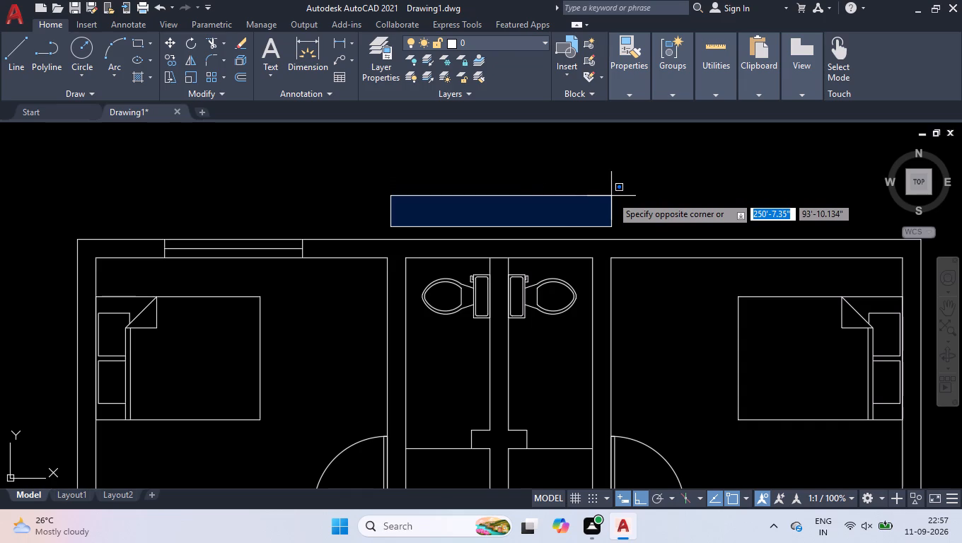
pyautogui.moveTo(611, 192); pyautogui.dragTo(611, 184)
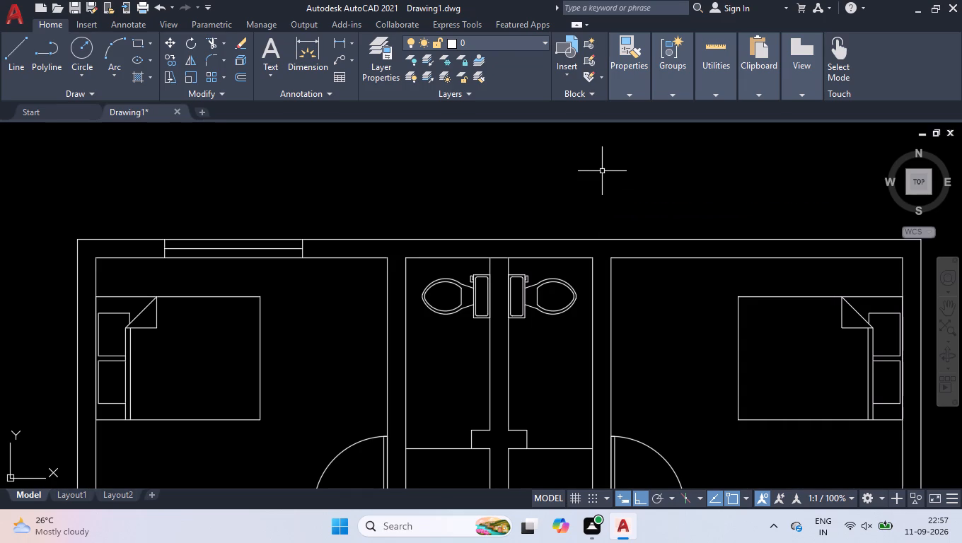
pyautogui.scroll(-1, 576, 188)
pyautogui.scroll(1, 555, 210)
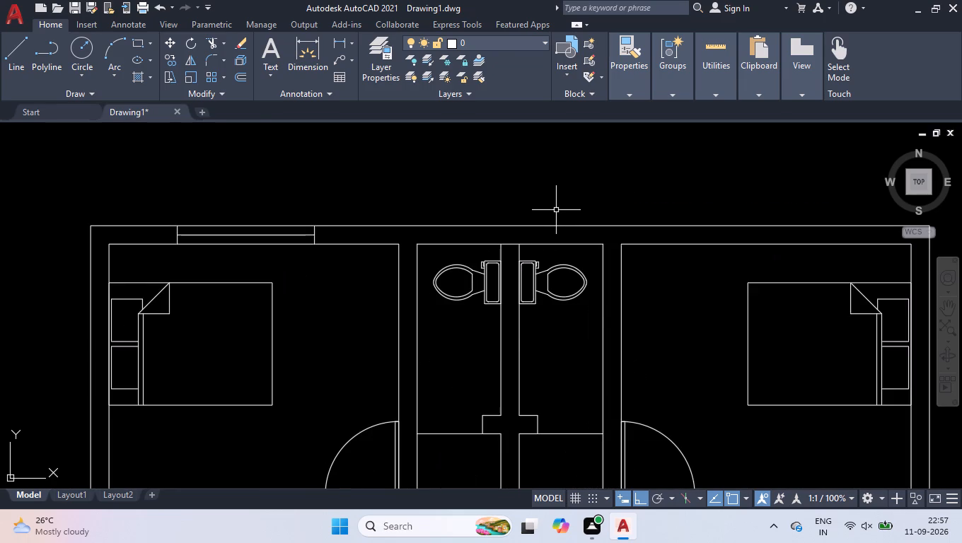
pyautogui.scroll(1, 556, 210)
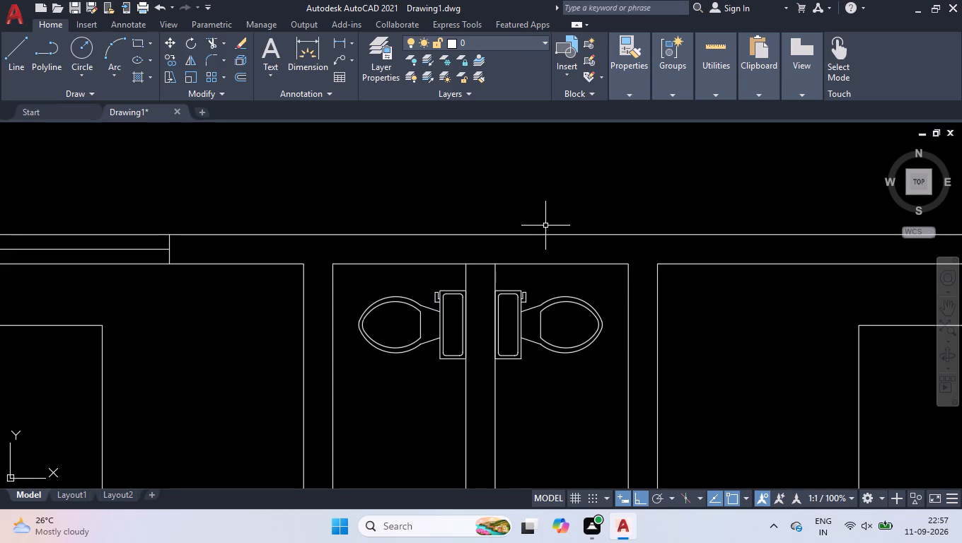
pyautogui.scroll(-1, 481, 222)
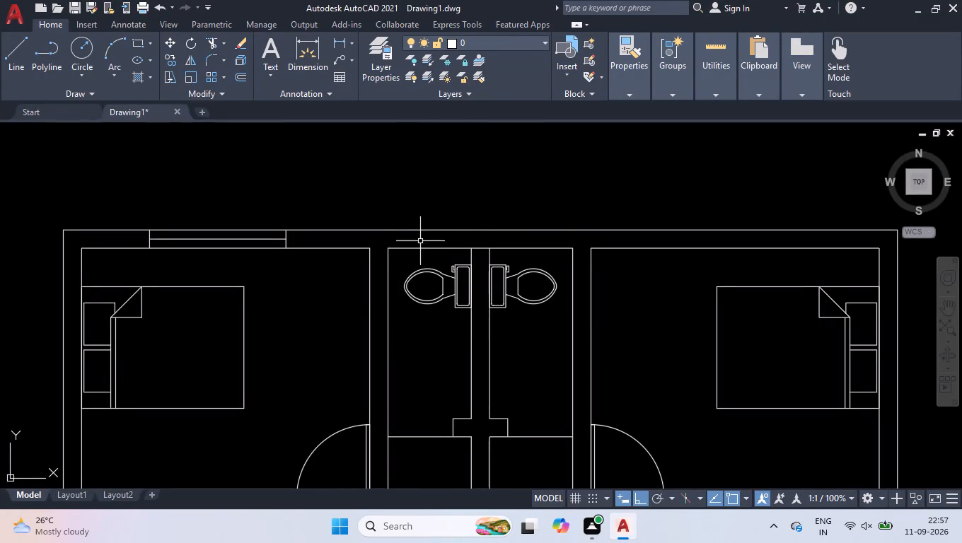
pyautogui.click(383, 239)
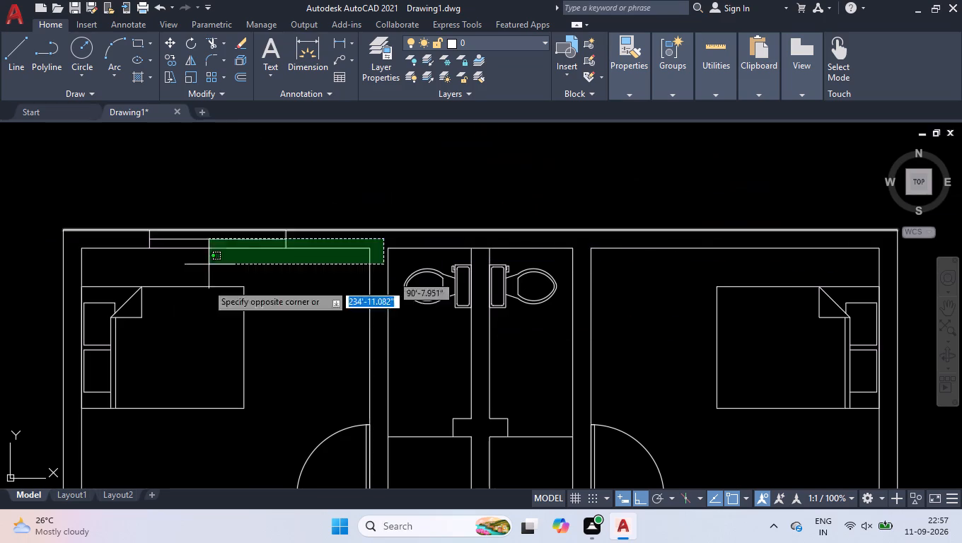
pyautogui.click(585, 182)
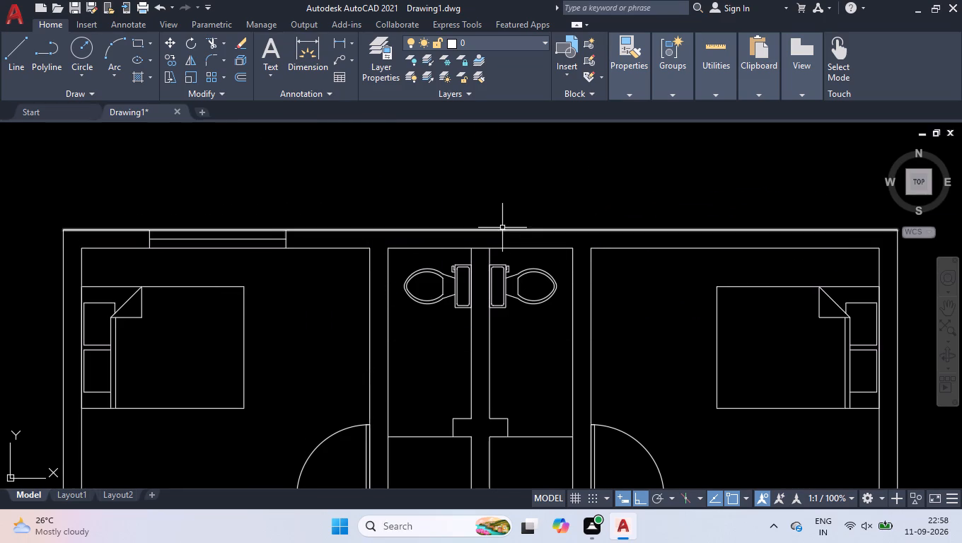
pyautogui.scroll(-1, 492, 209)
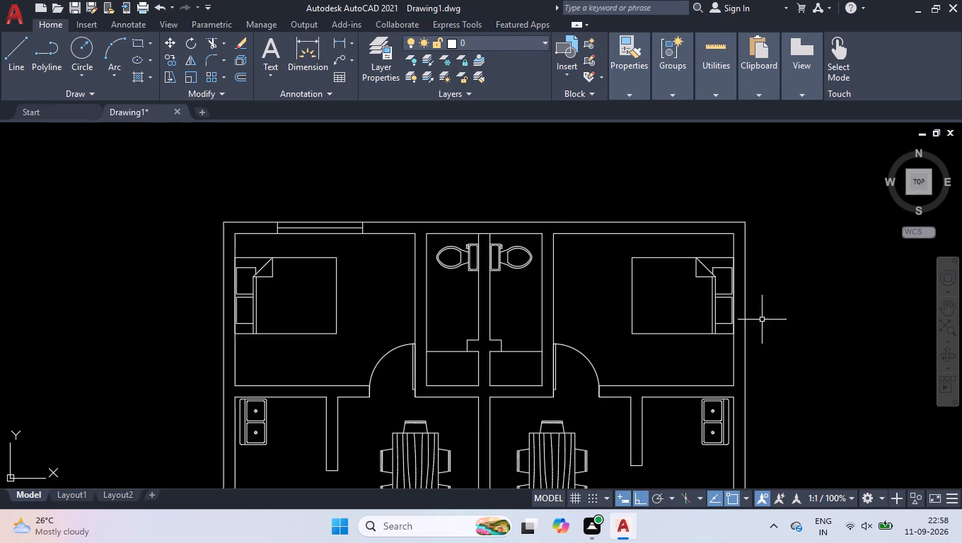
# Draw a short horizontal line across the right outer wall just above the right bedroom's bed as a window end.
pyautogui.scroll(2, 746, 329)
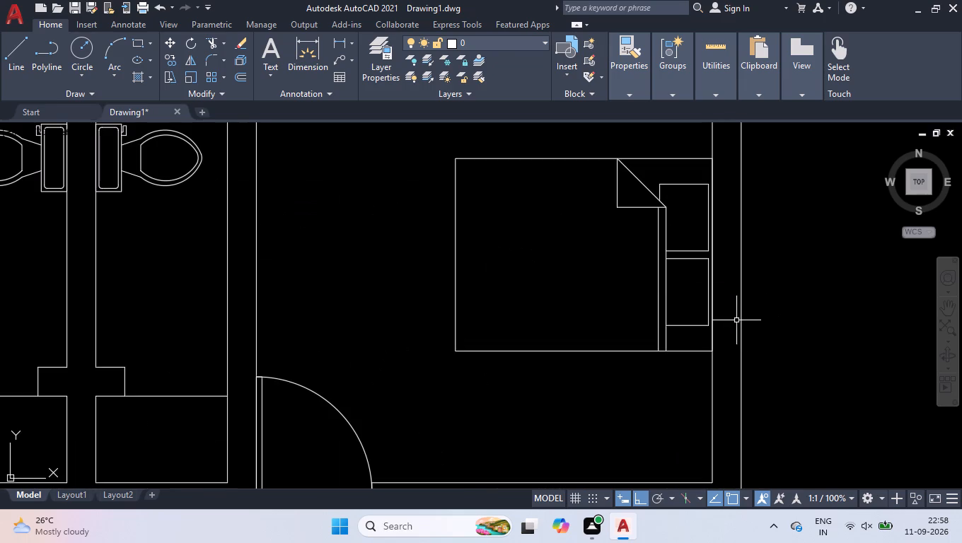
pyautogui.press('l')
pyautogui.press('Return')
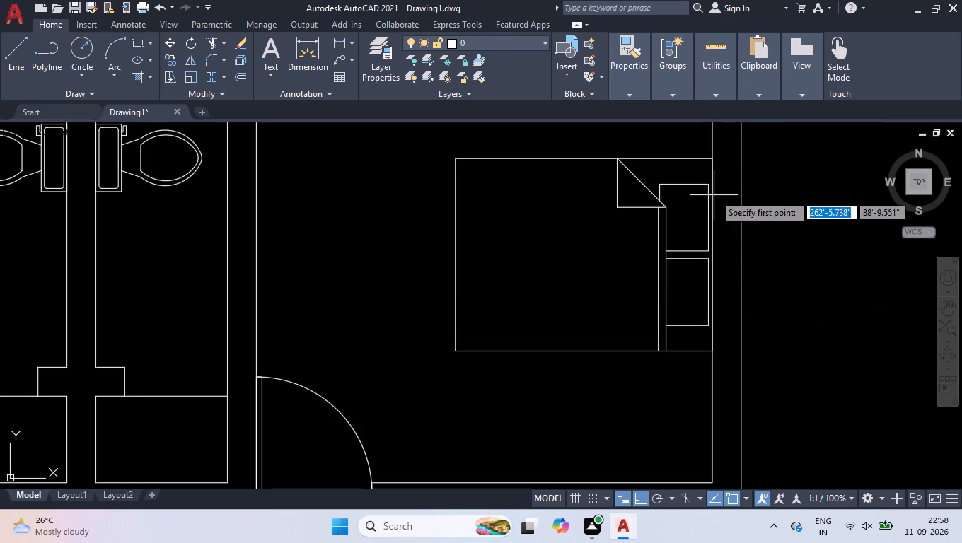
pyautogui.click(712, 134)
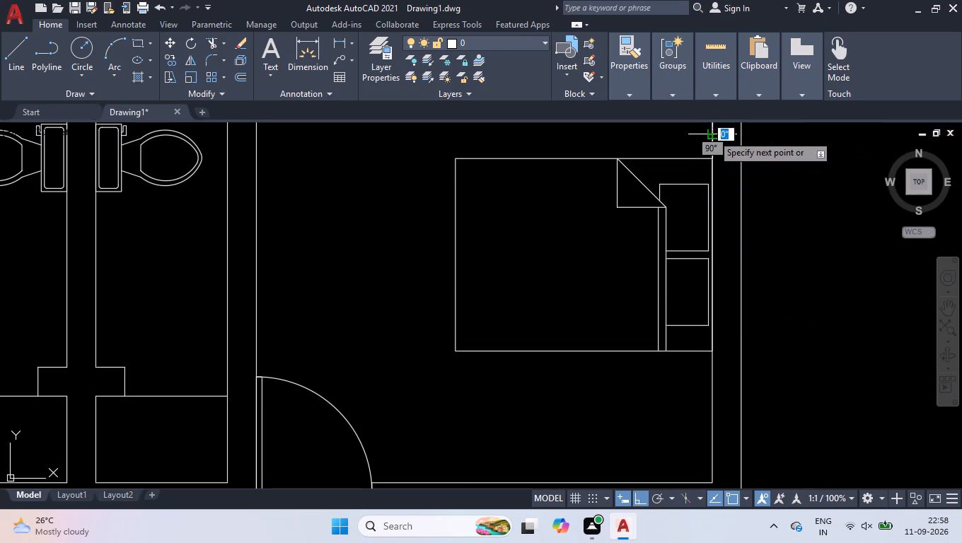
pyautogui.click(738, 133)
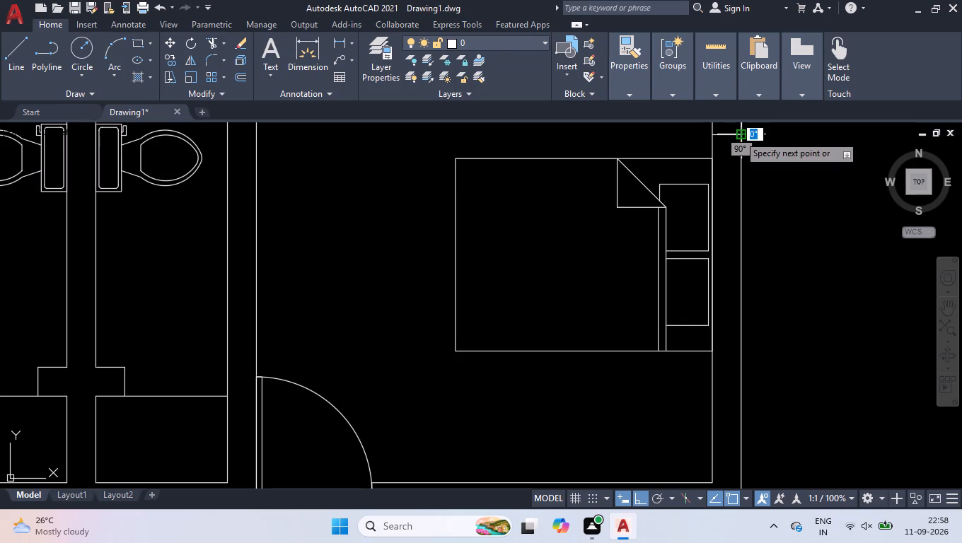
pyautogui.press('Return')
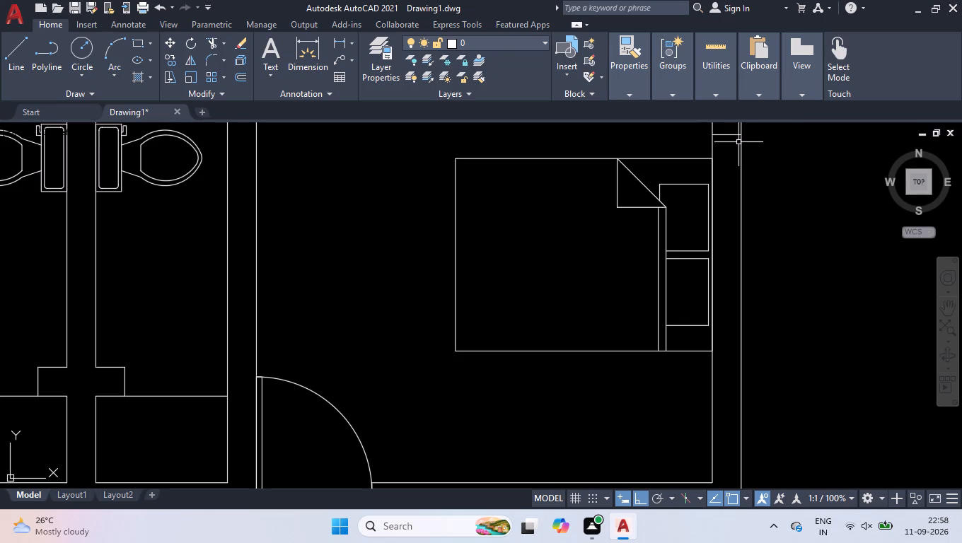
# Draw the other window end line across the 9" right outer wall just below the right bedroom's bed.
pyautogui.press('l')
pyautogui.press('Return')
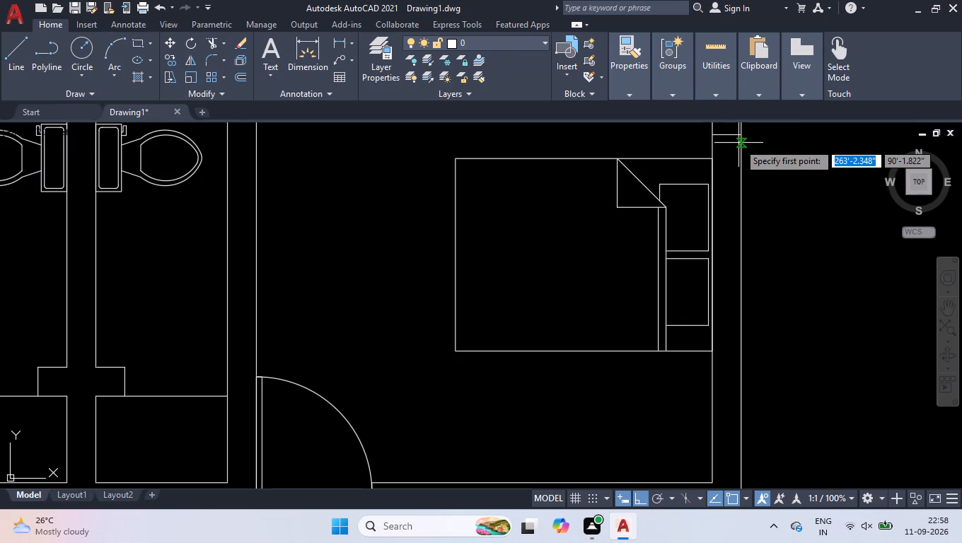
pyautogui.click(711, 375)
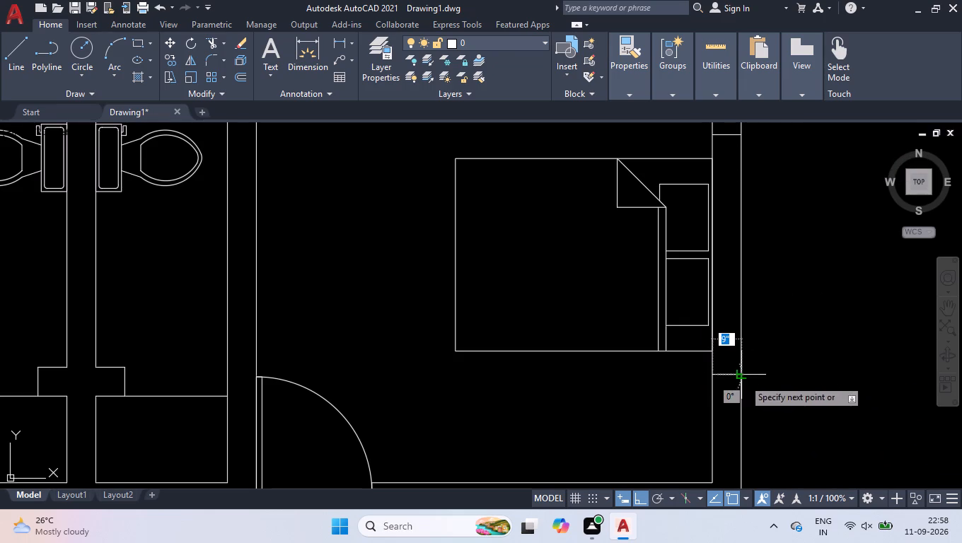
pyautogui.click(743, 378)
pyautogui.press('Return')
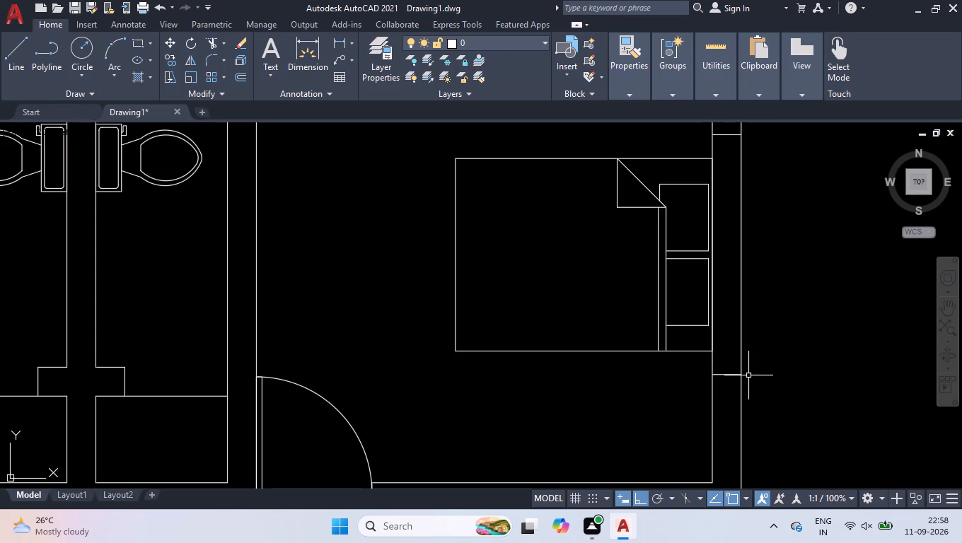
# Join the midpoints of the right wall's two window end lines with a vertical glass line about 6'-3" long.
pyautogui.scroll(-2, 758, 372)
pyautogui.scroll(1, 761, 308)
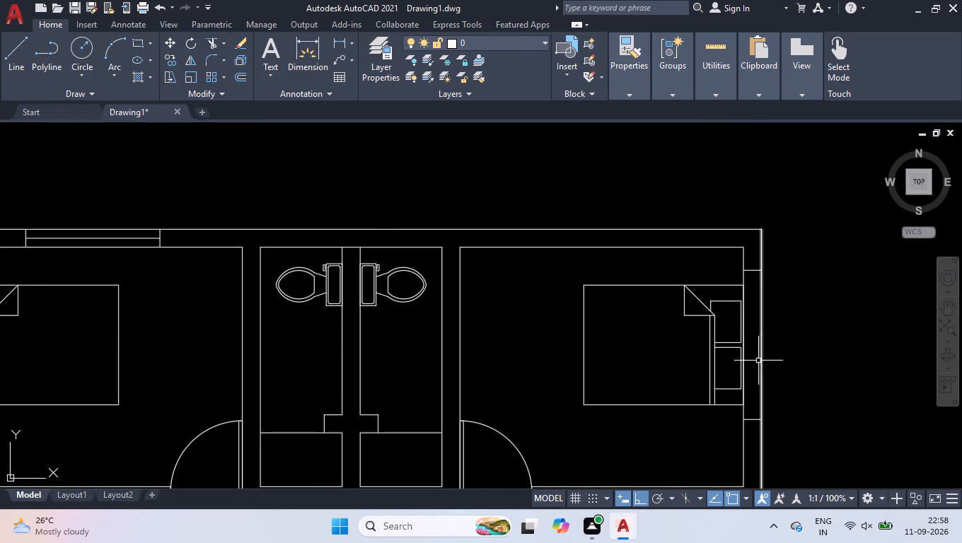
pyautogui.scroll(1, 758, 354)
pyautogui.press('l')
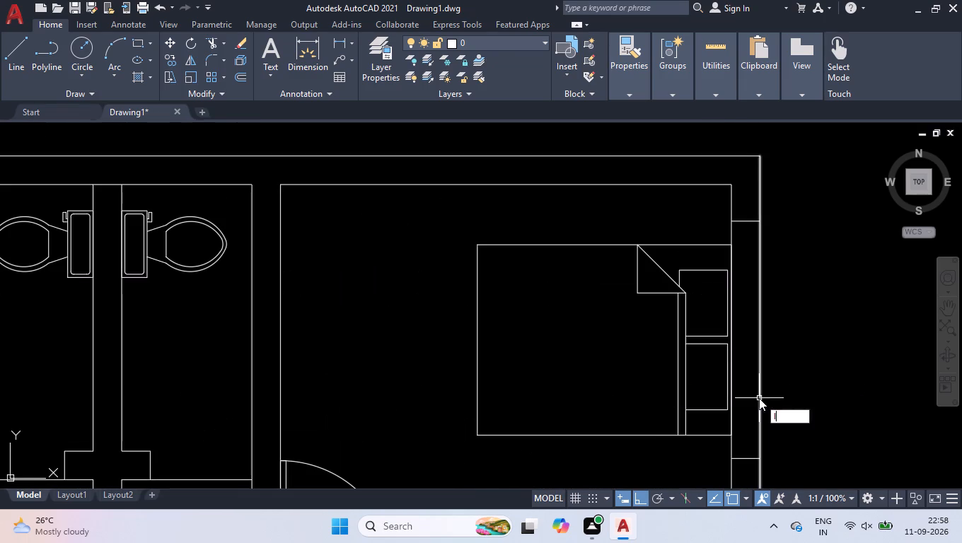
pyautogui.press('Return')
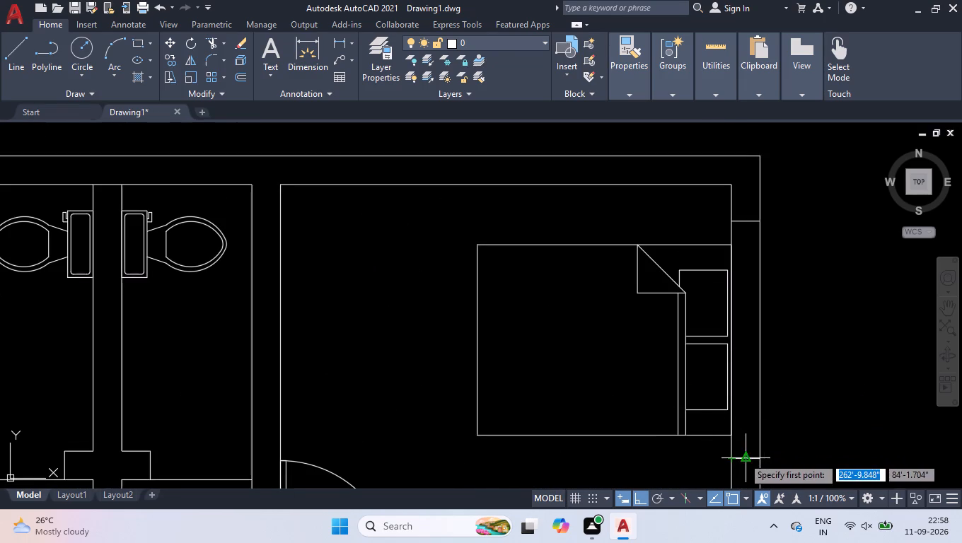
pyautogui.click(743, 457)
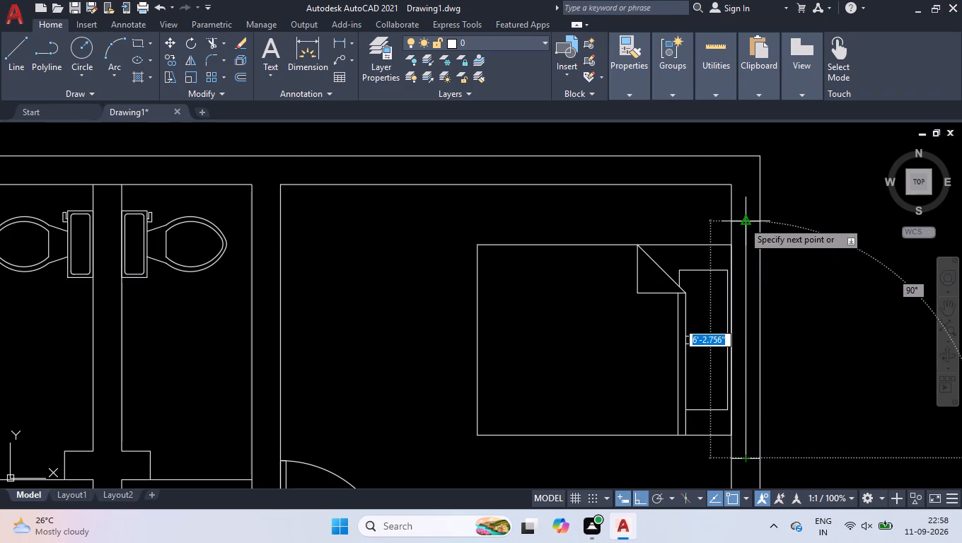
pyautogui.click(743, 221)
pyautogui.press('Return')
pyautogui.scroll(-3, 780, 228)
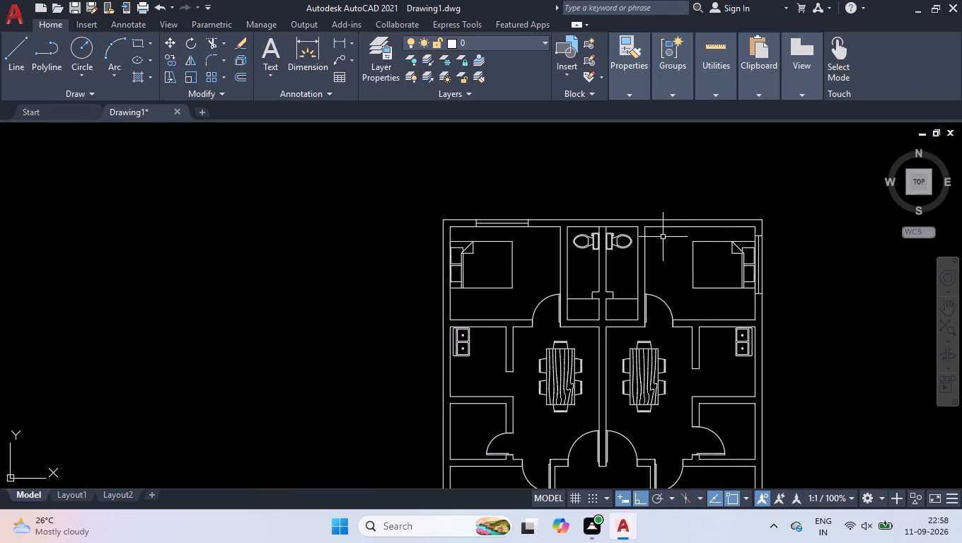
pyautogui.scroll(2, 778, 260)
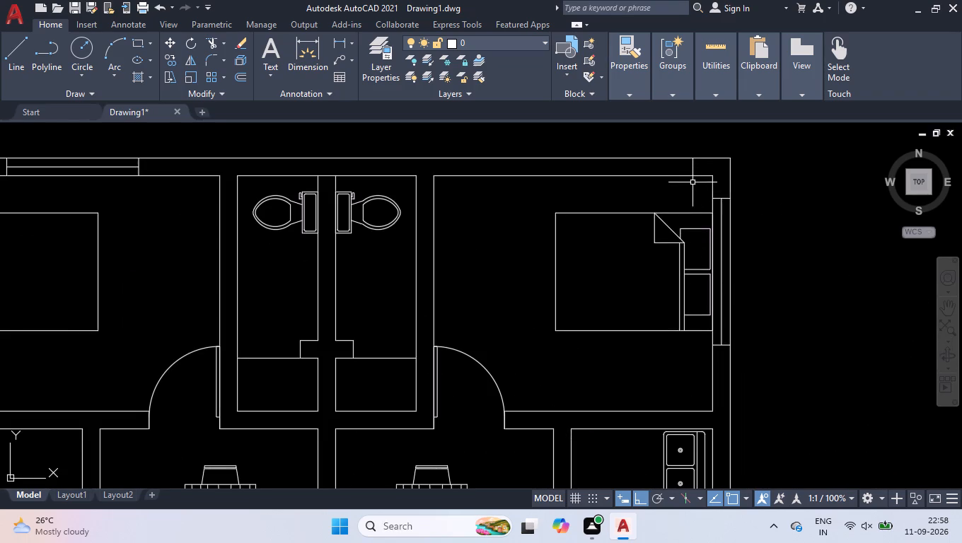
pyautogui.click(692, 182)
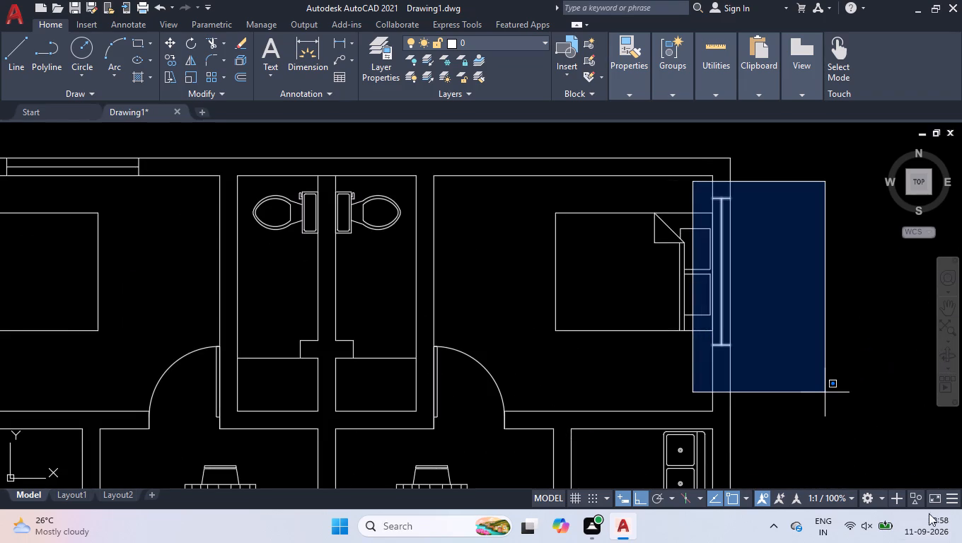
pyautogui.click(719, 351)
# Move the right kitchen's double sink into the room's upper outer corner, flush against both walls, and deselect it.
pyautogui.scroll(-1, 721, 308)
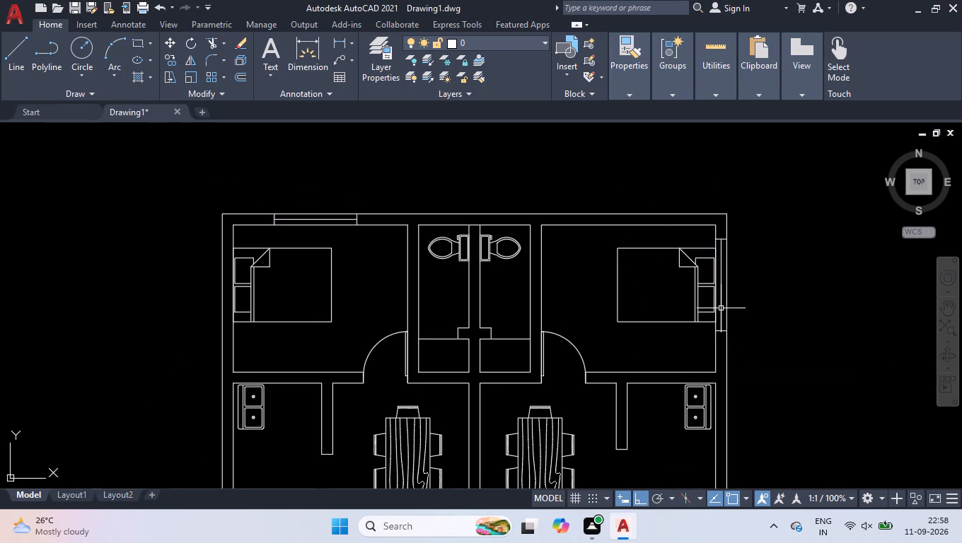
pyautogui.scroll(-1, 707, 286)
pyautogui.scroll(1, 716, 413)
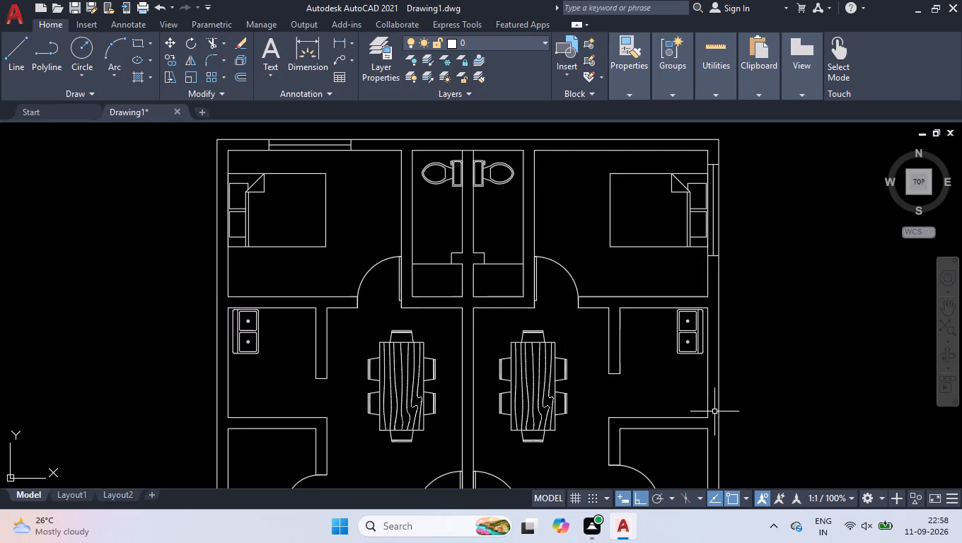
pyautogui.scroll(1, 714, 411)
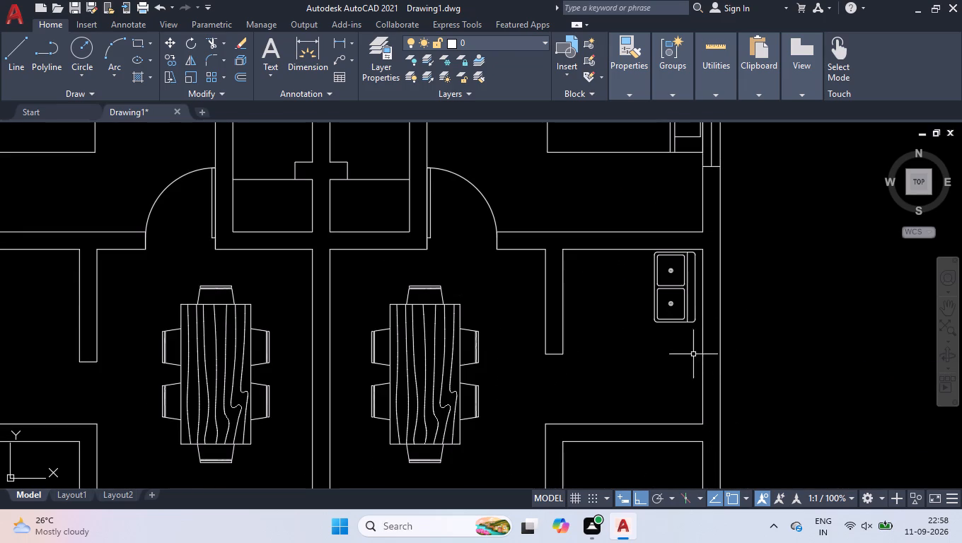
pyautogui.click(695, 291)
pyautogui.scroll(3, 699, 280)
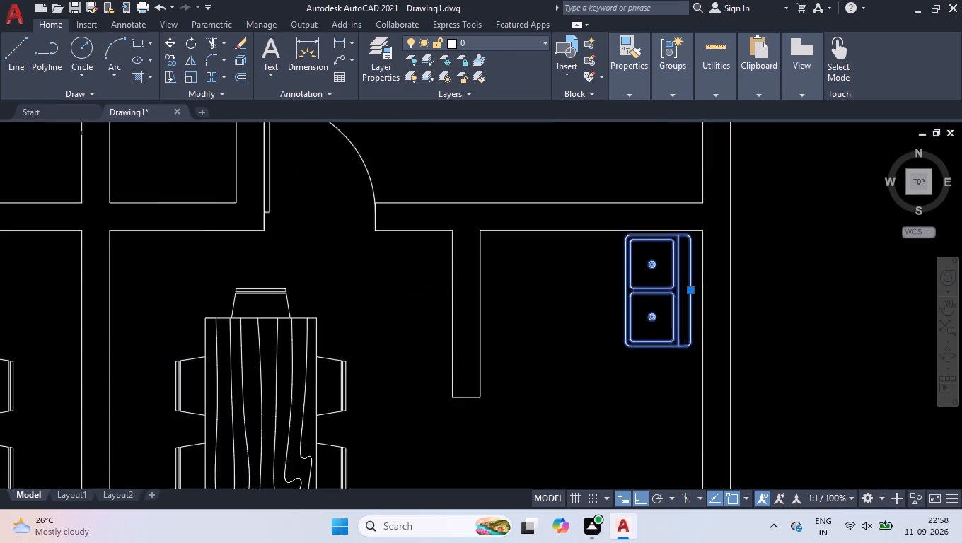
pyautogui.click(672, 305)
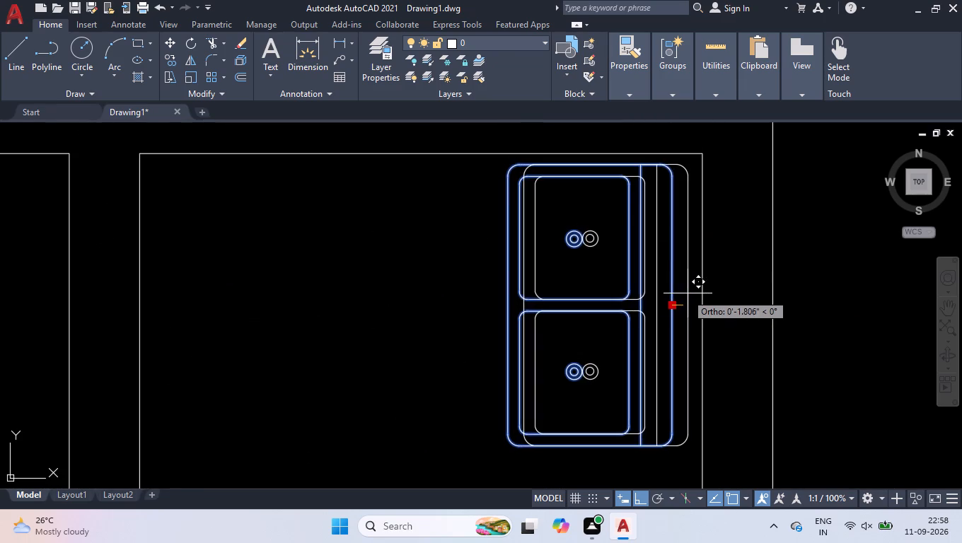
pyautogui.click(697, 293)
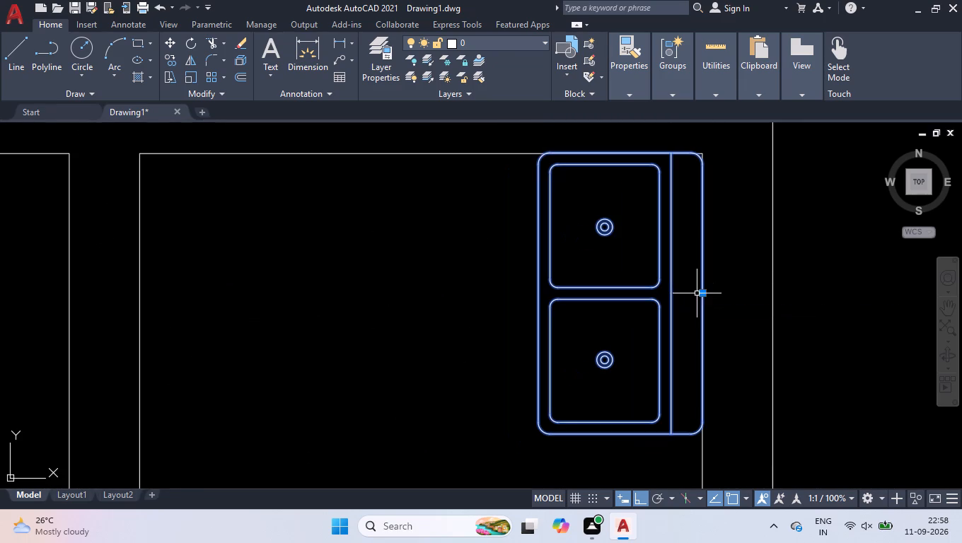
pyautogui.rightClick(635, 315)
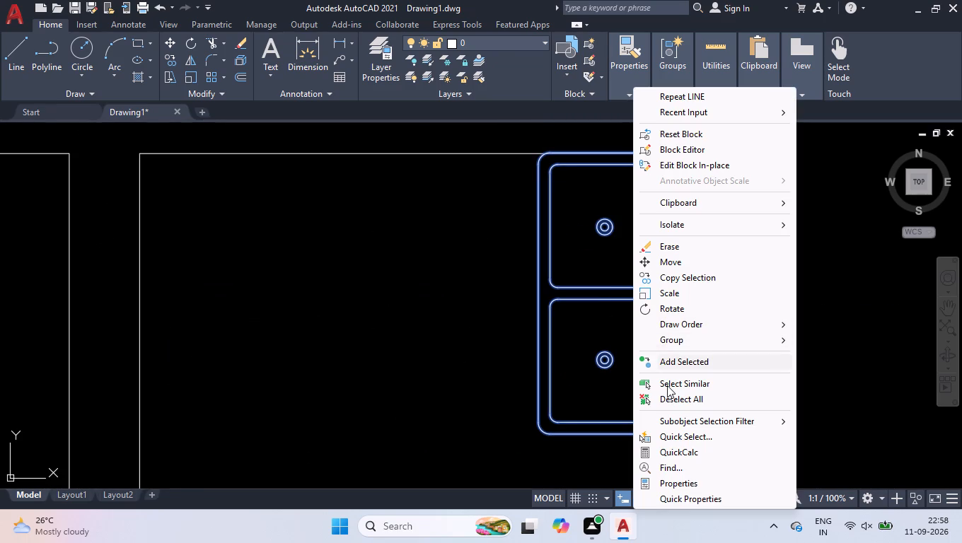
pyautogui.click(668, 398)
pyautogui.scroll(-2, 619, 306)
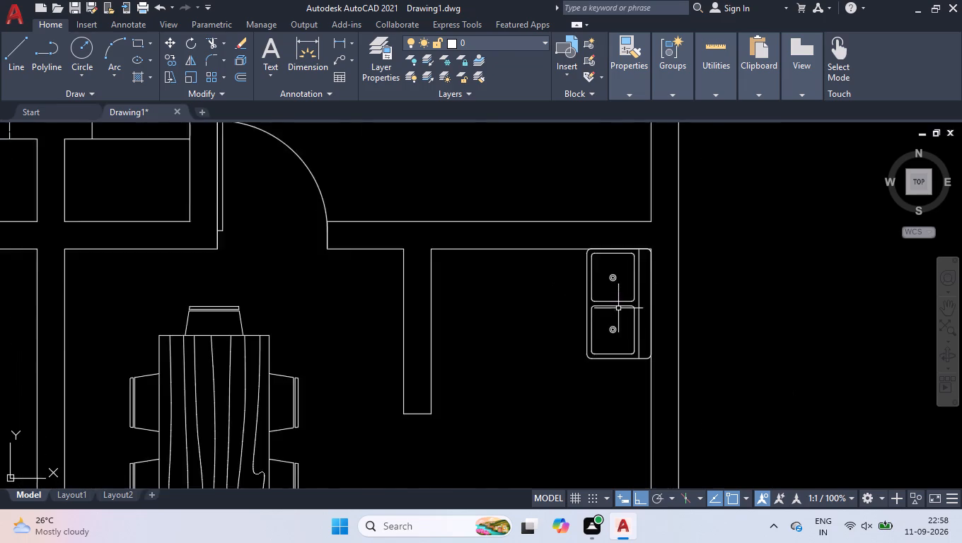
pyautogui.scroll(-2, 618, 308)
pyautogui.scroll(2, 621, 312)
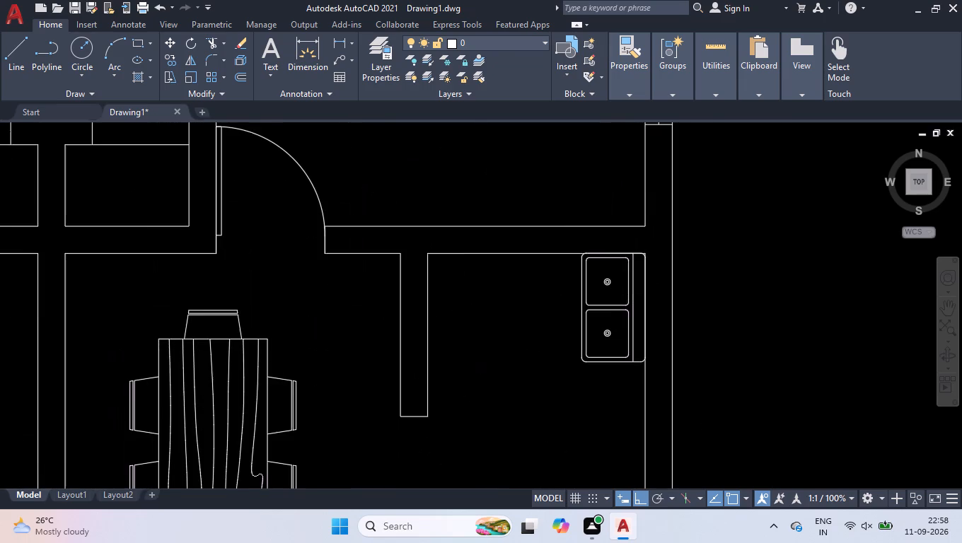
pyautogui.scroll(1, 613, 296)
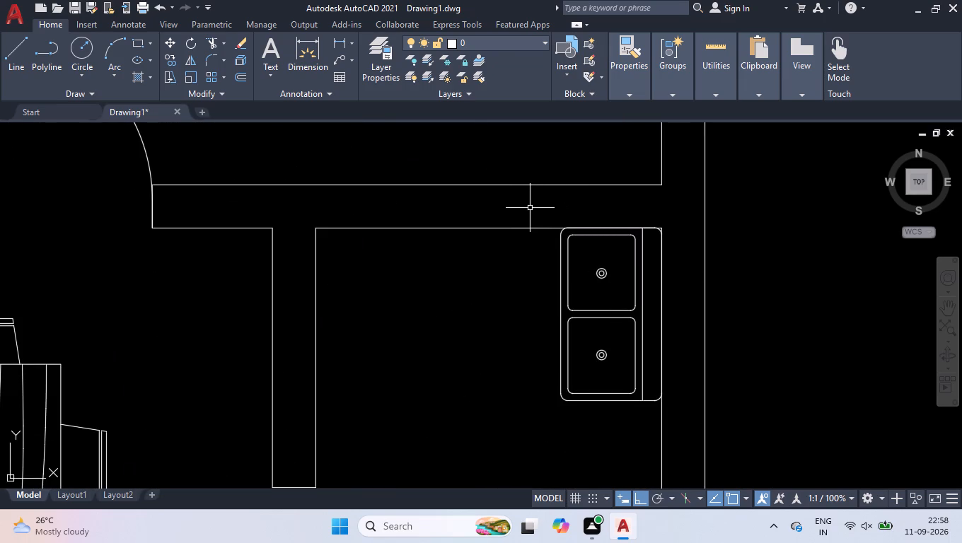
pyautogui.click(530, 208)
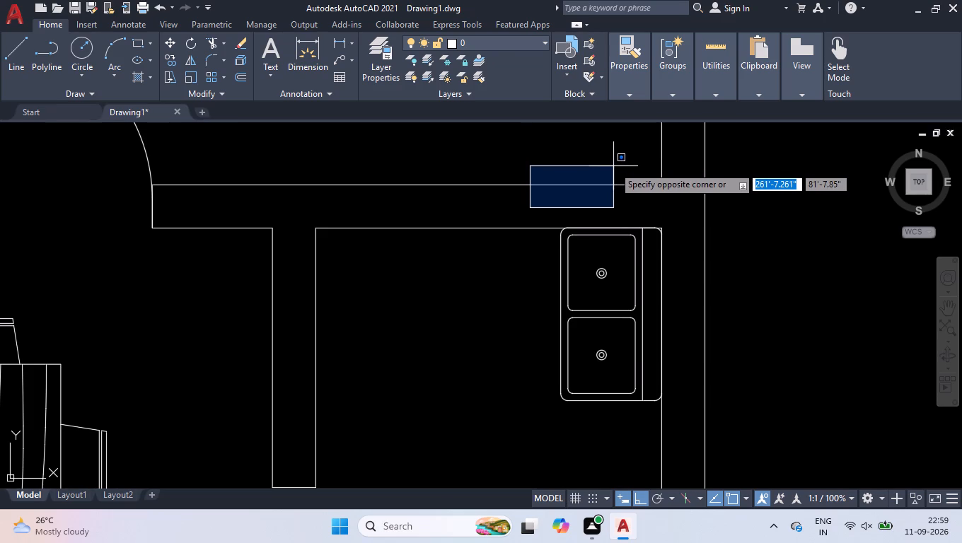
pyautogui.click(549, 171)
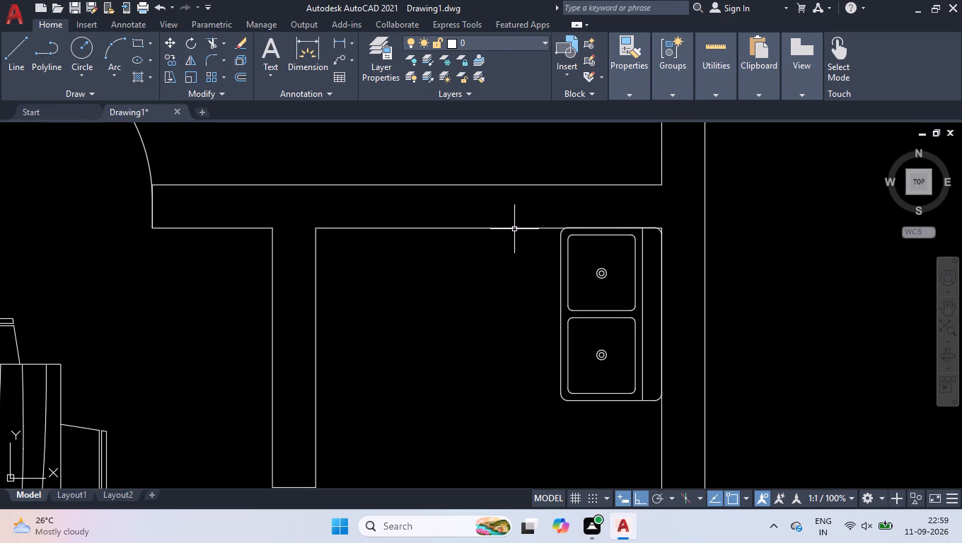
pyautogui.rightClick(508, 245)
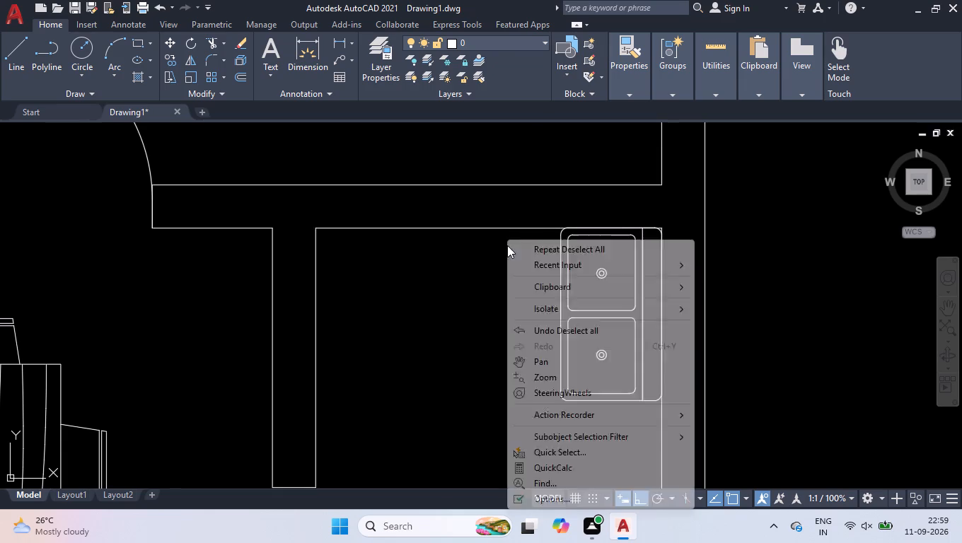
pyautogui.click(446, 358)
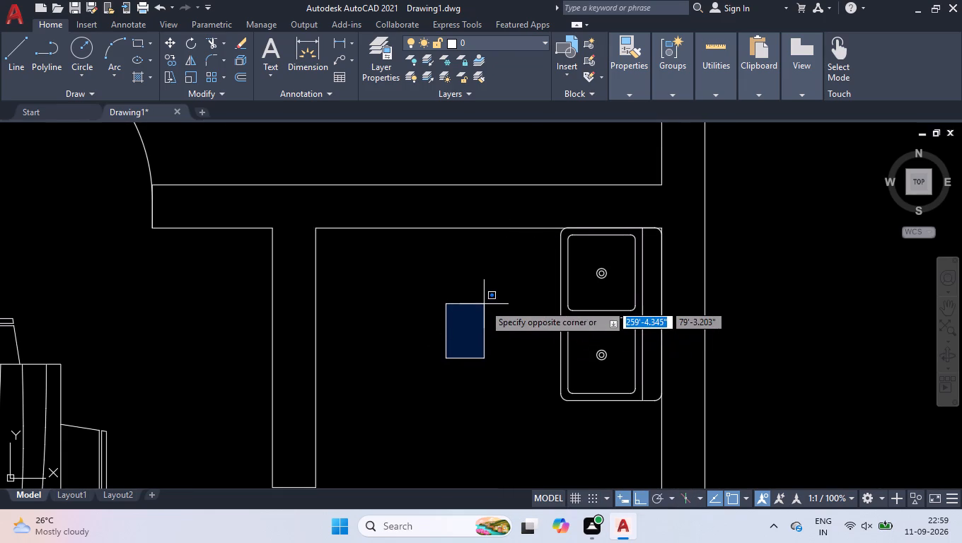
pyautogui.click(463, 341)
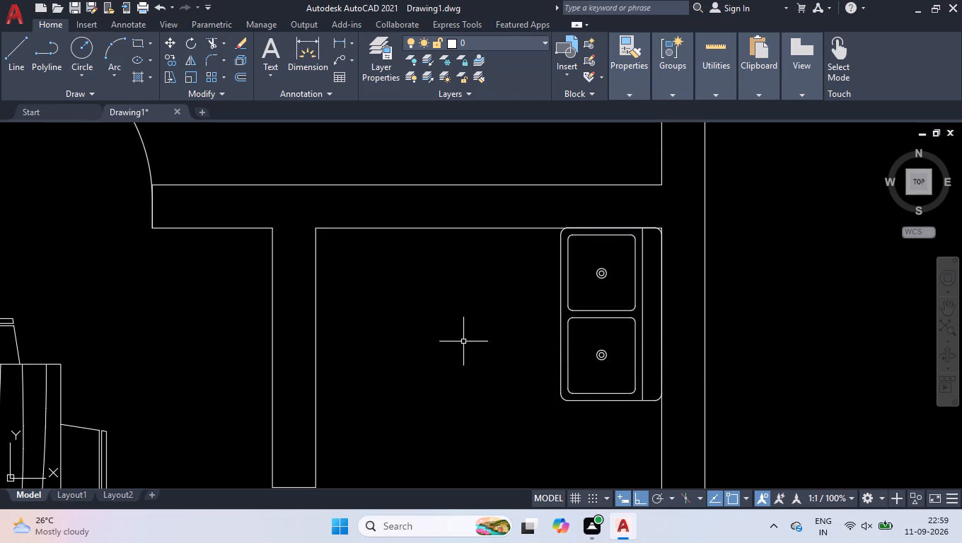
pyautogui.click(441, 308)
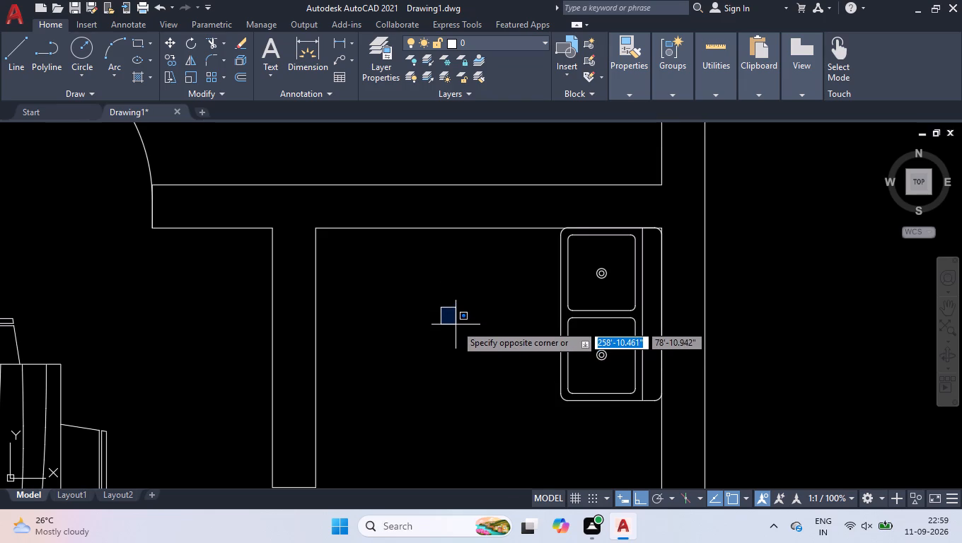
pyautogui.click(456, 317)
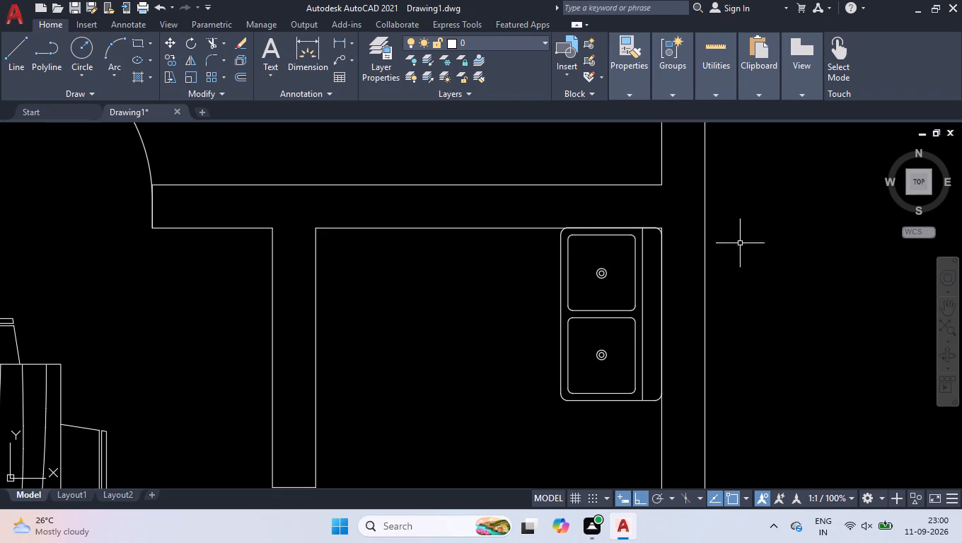
# Copy the toilet of the left top bathroom horizontally to the empty space left of the floor plan.
pyautogui.scroll(-2, 594, 221)
pyautogui.scroll(-2, 716, 265)
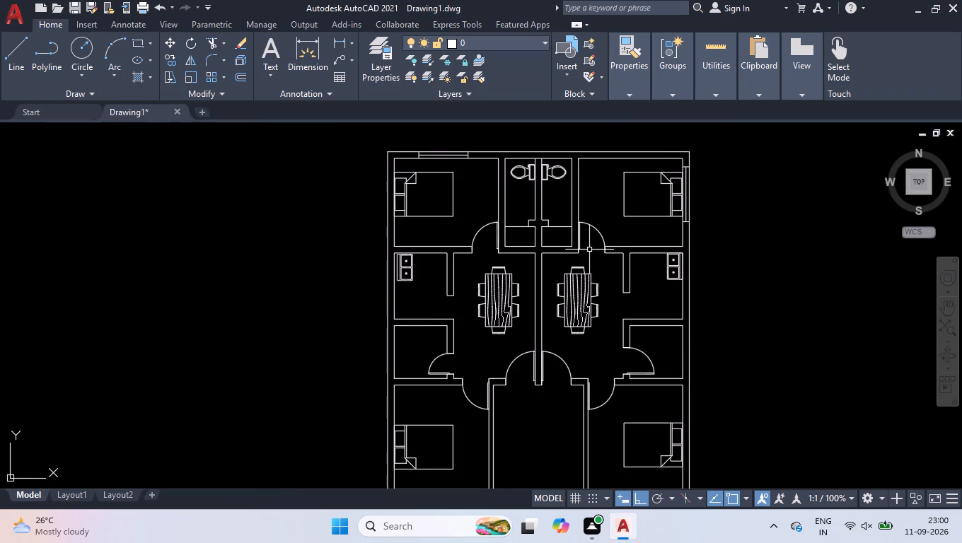
pyautogui.click(520, 169)
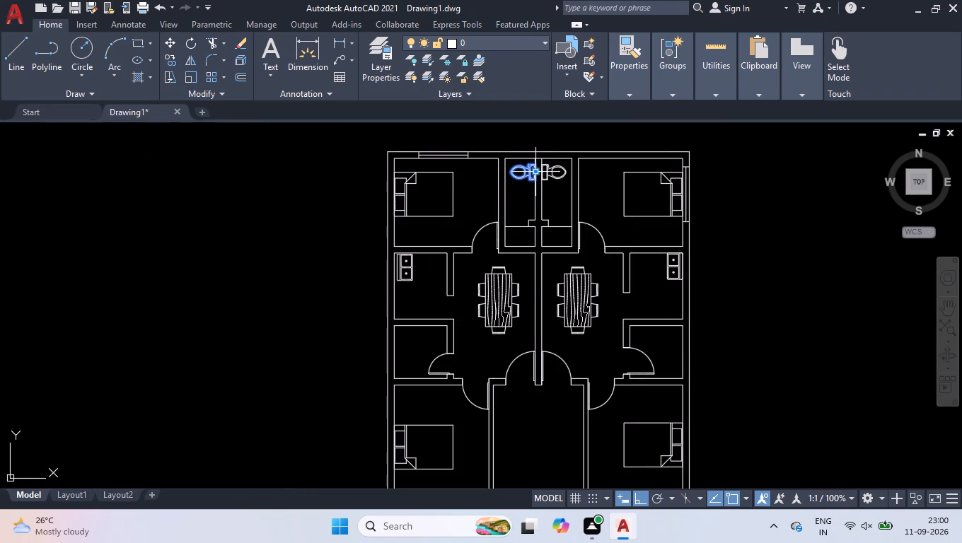
pyautogui.write('cop')
pyautogui.press('Return')
pyautogui.click(528, 168)
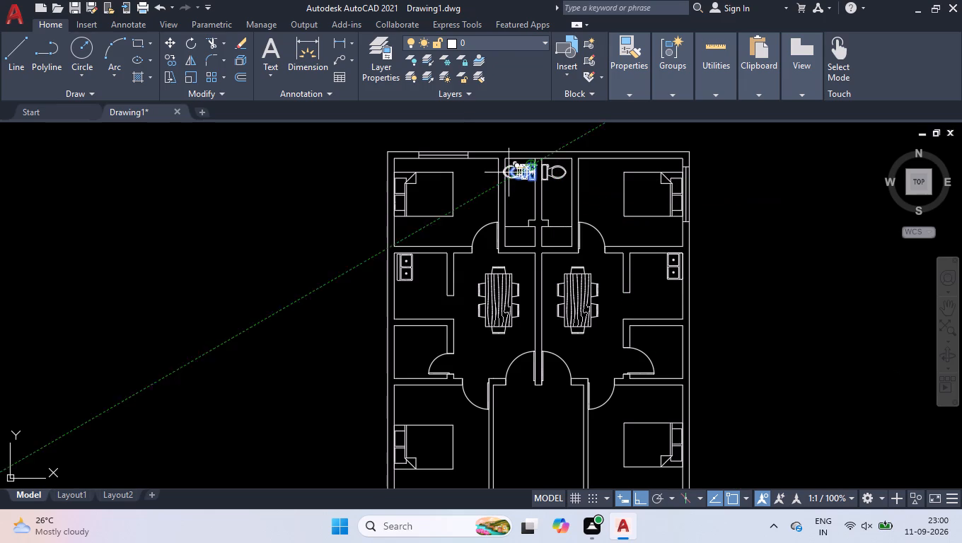
pyautogui.click(284, 238)
pyautogui.press('space')
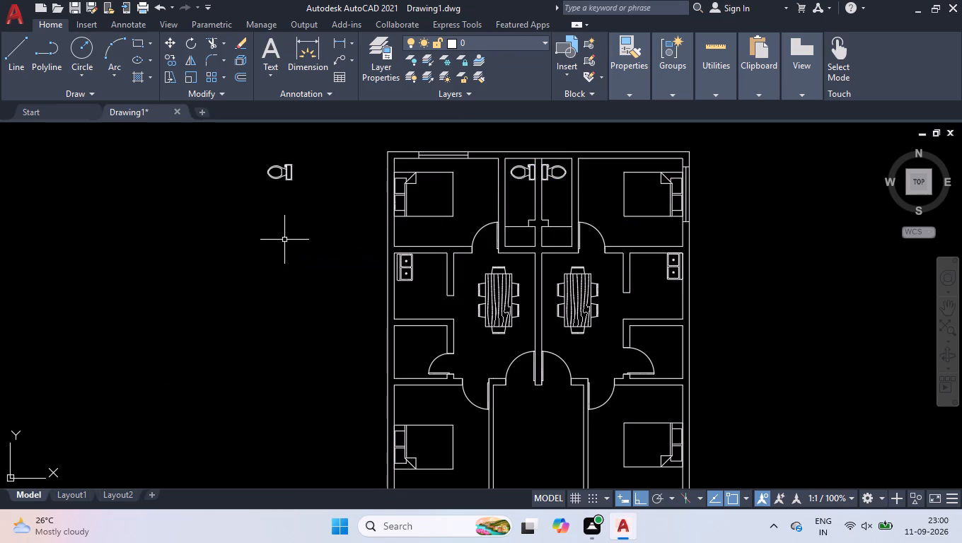
# Rotate the copied toilet 90° about the middle of its tank's back edge so the bowl points down.
pyautogui.click(296, 161)
pyautogui.click(261, 185)
pyautogui.write('ro')
pyautogui.press('Return')
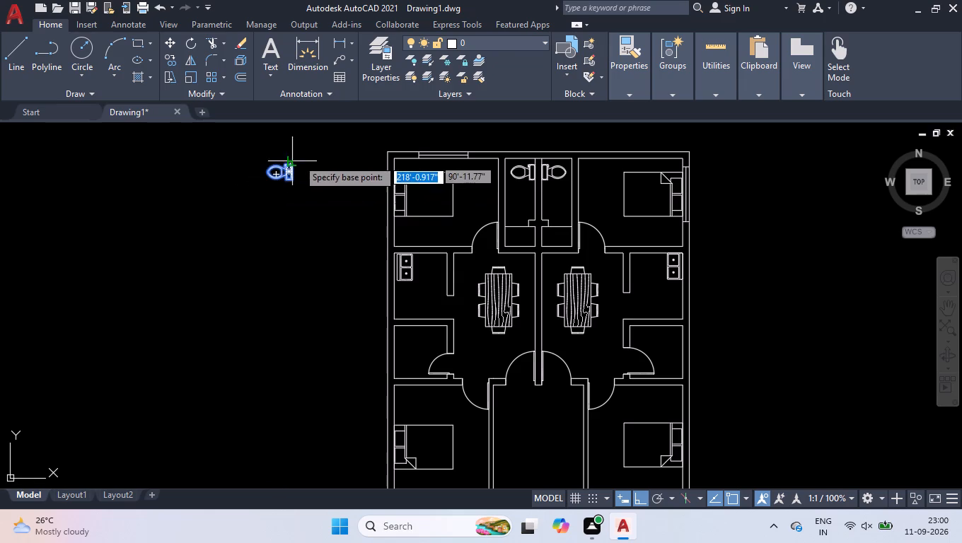
pyautogui.click(293, 173)
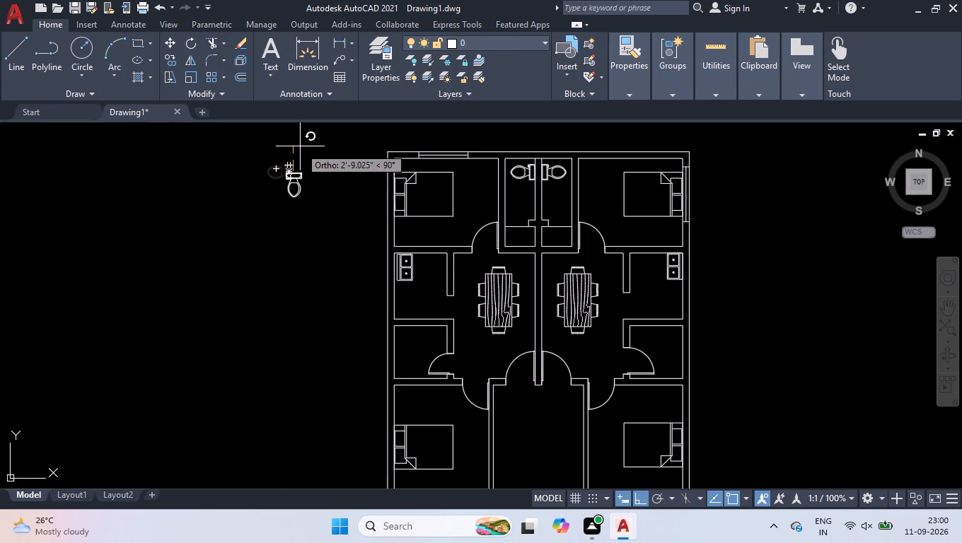
pyautogui.click(300, 141)
# Turn Ortho off and move the rotated toilet against the top wall of the small left room below the kitchen.
pyautogui.click(299, 179)
pyautogui.click(293, 173)
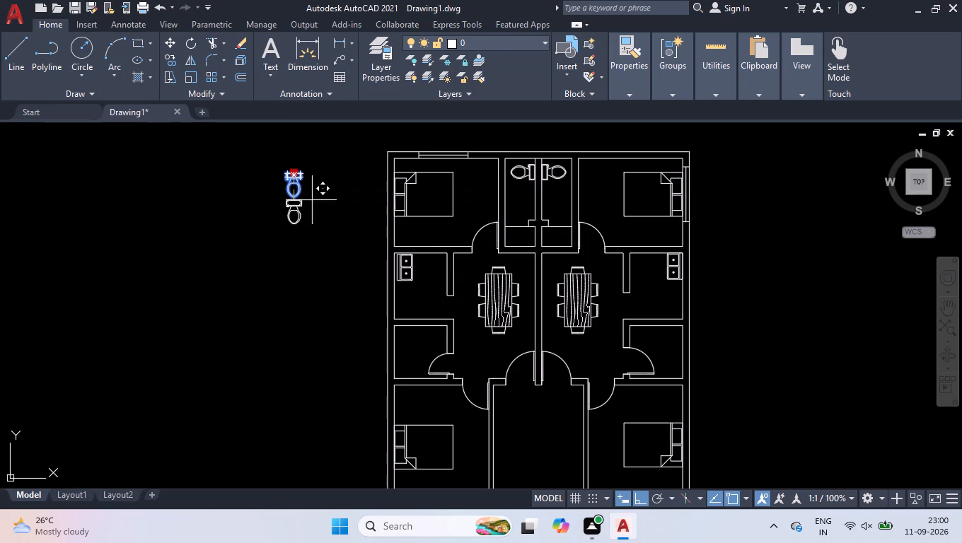
pyautogui.click(657, 502)
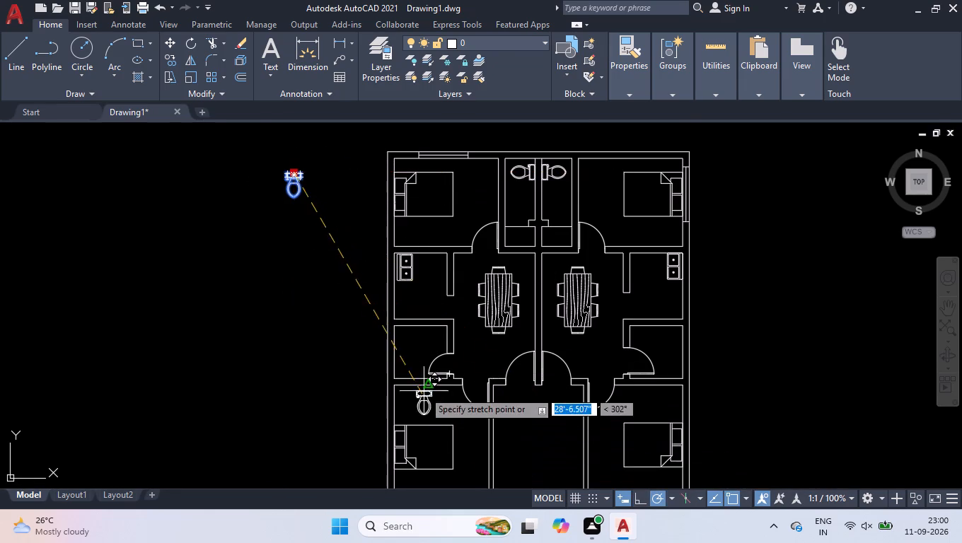
pyautogui.scroll(2, 424, 391)
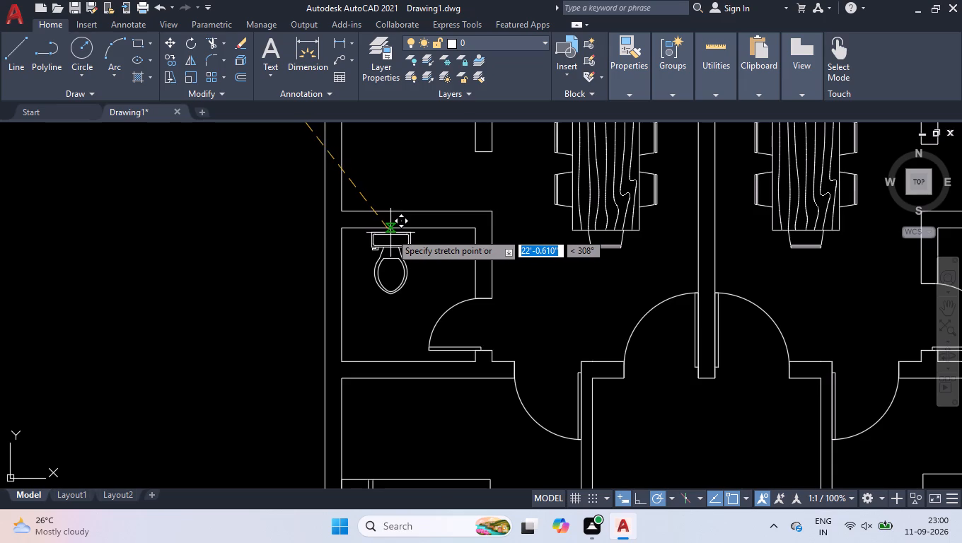
pyautogui.click(374, 230)
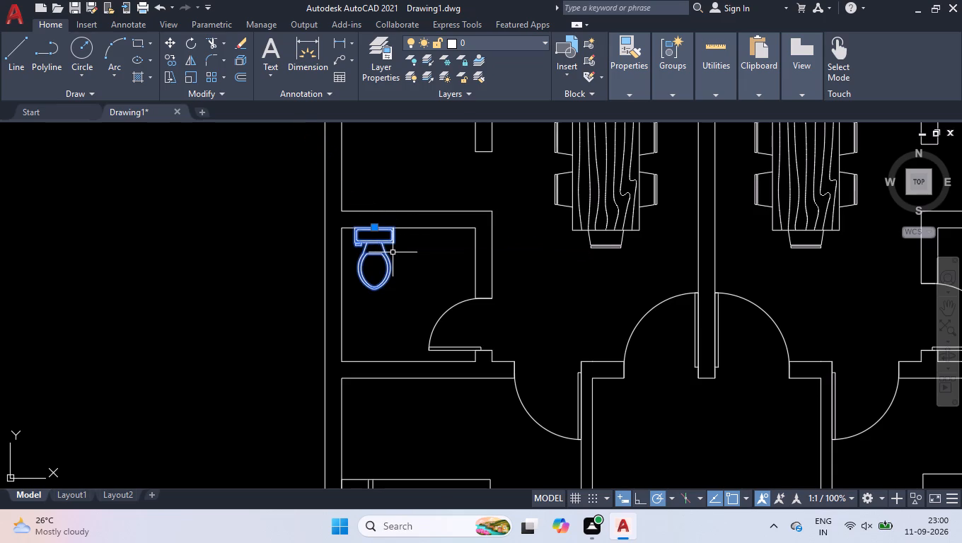
# With Ortho on, mirror the left small room's toilet across the plan's vertical centreline, keeping the source object.
pyautogui.write('mi')
pyautogui.press('Return')
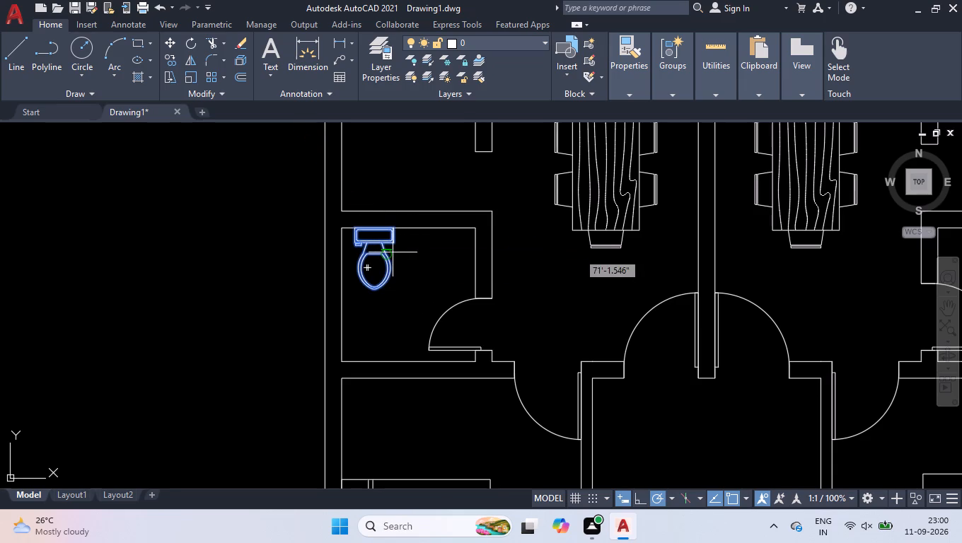
pyautogui.scroll(-3, 402, 259)
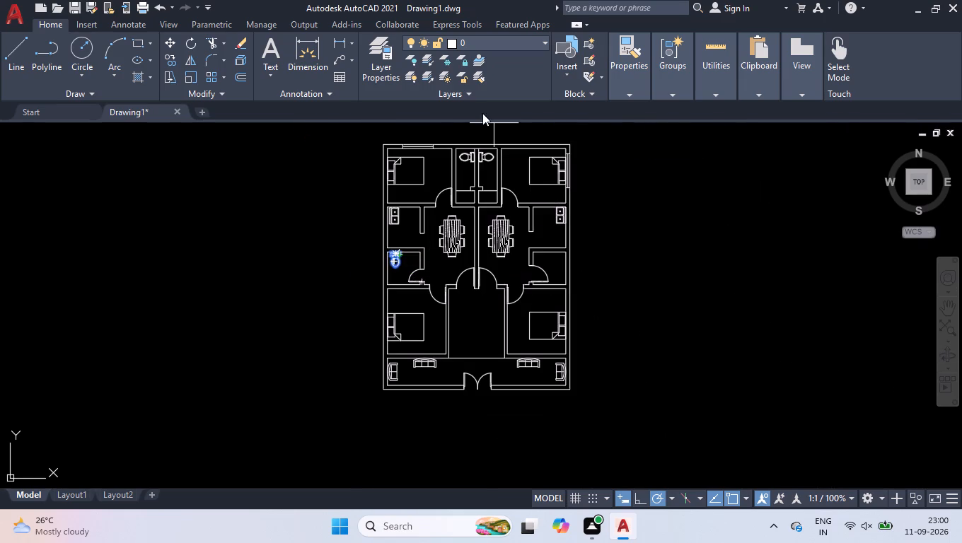
pyautogui.scroll(4, 474, 134)
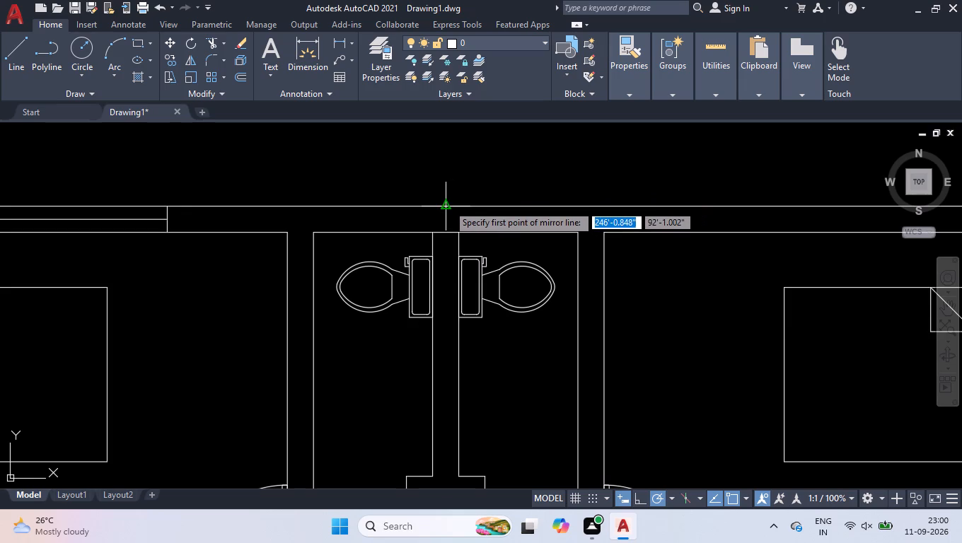
pyautogui.click(448, 204)
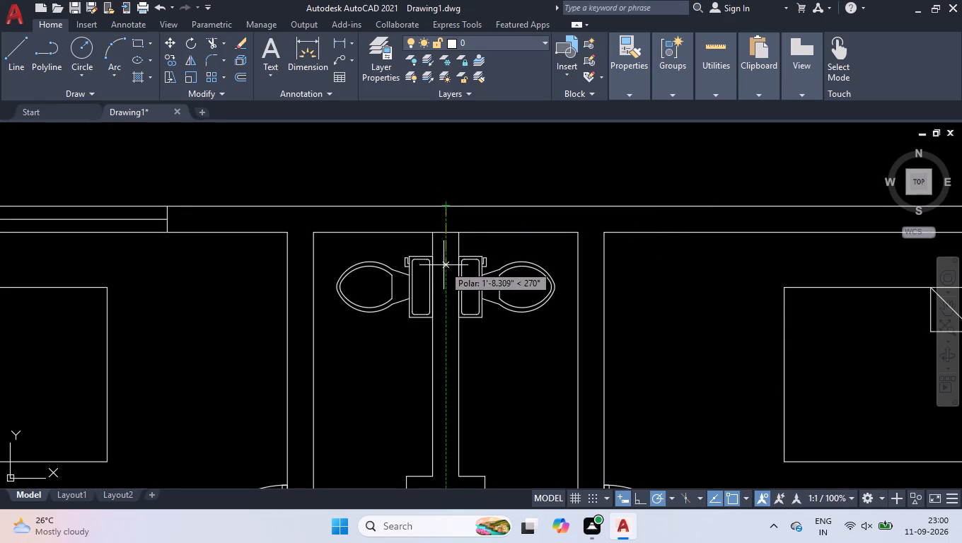
pyautogui.click(636, 504)
pyautogui.click(492, 380)
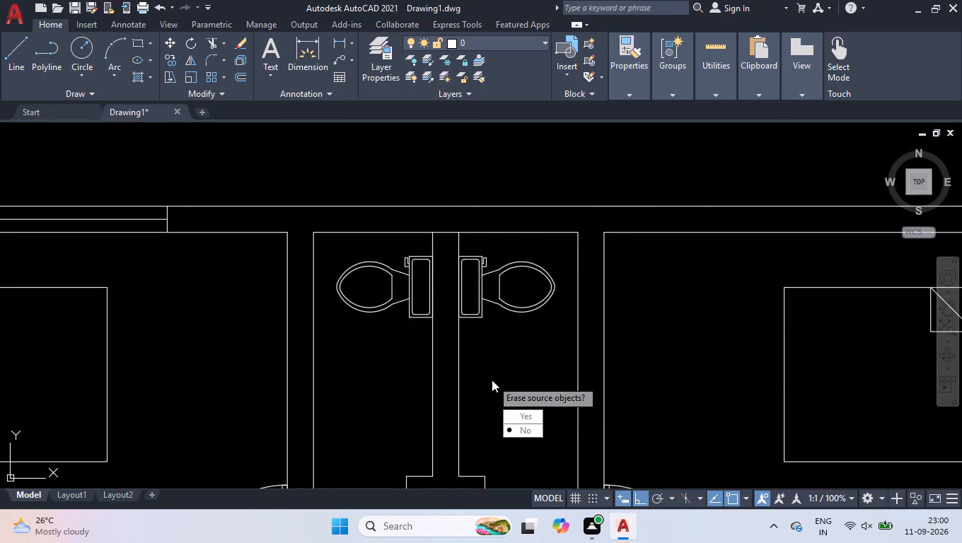
pyautogui.moveTo(521, 433); pyautogui.dragTo(492, 380)
# Add centred multiline text BEDROOM, 8" high, beside the bed in the left top bedroom, widening its text frame to fit the word.
pyautogui.scroll(-4, 444, 230)
pyautogui.scroll(4, 541, 373)
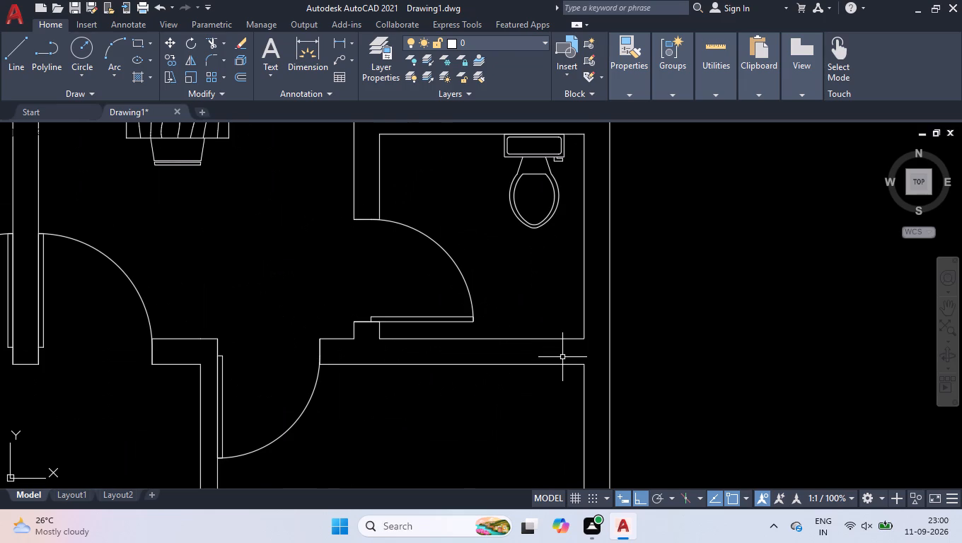
pyautogui.scroll(-1, 573, 366)
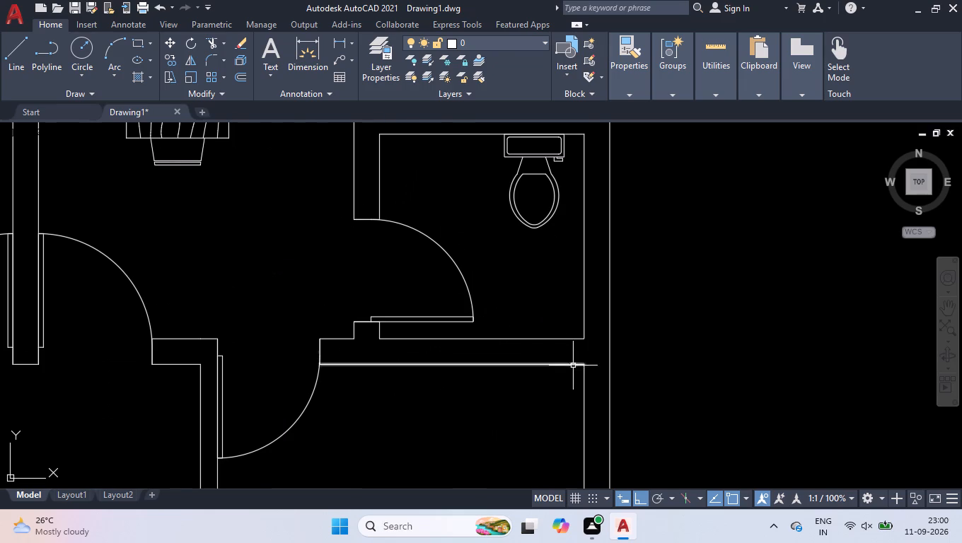
pyautogui.scroll(-2, 573, 366)
pyautogui.scroll(2, 358, 163)
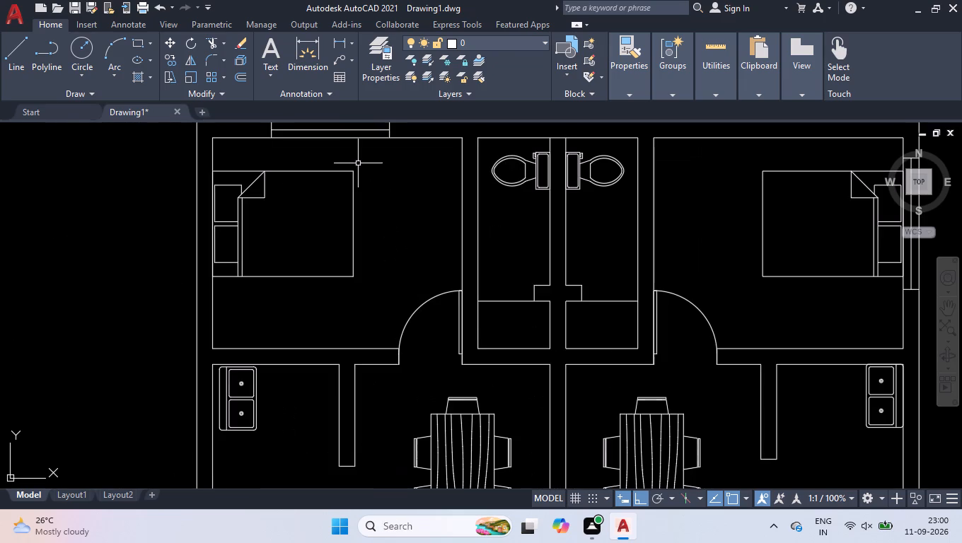
pyautogui.scroll(2, 373, 175)
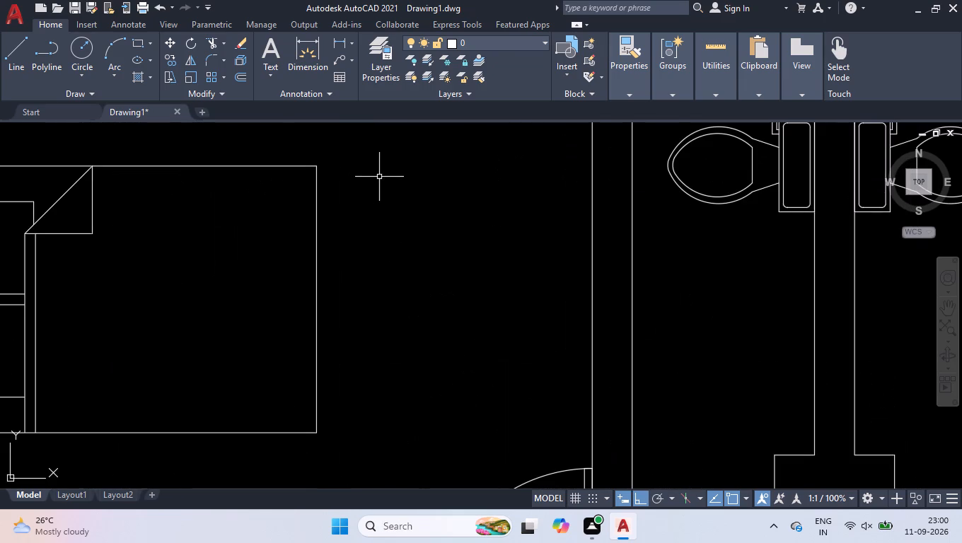
pyautogui.click(270, 40)
pyautogui.click(351, 244)
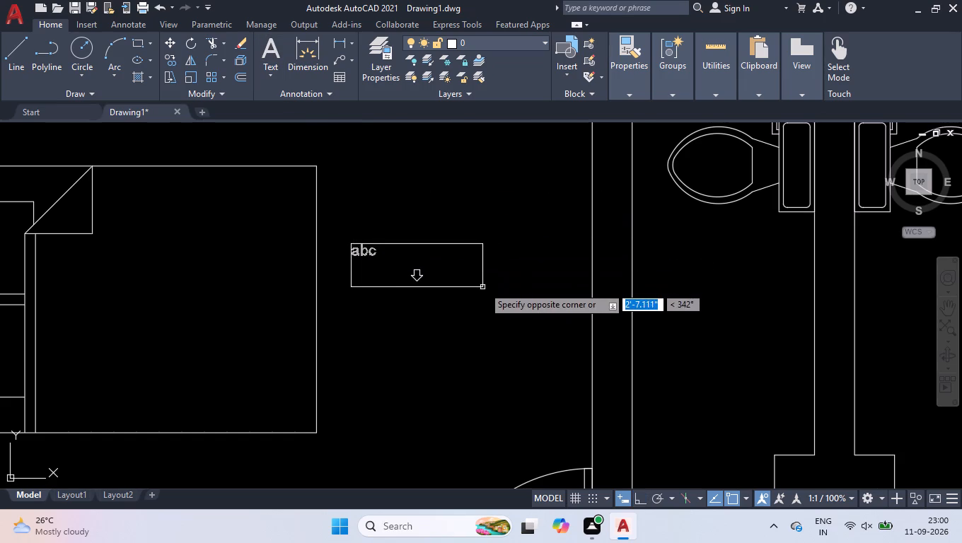
pyautogui.click(494, 281)
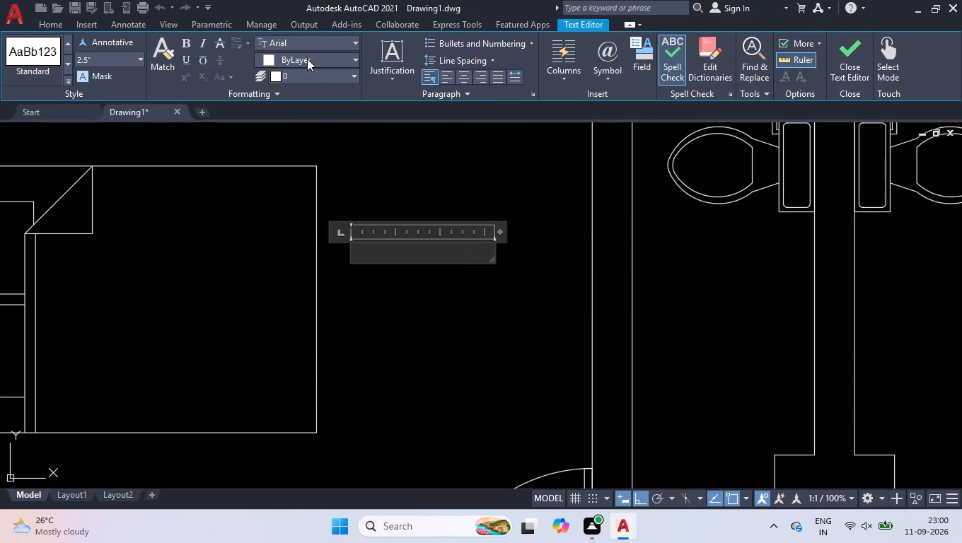
pyautogui.click(466, 76)
pyautogui.moveTo(104, 59); pyautogui.dragTo(0, 77)
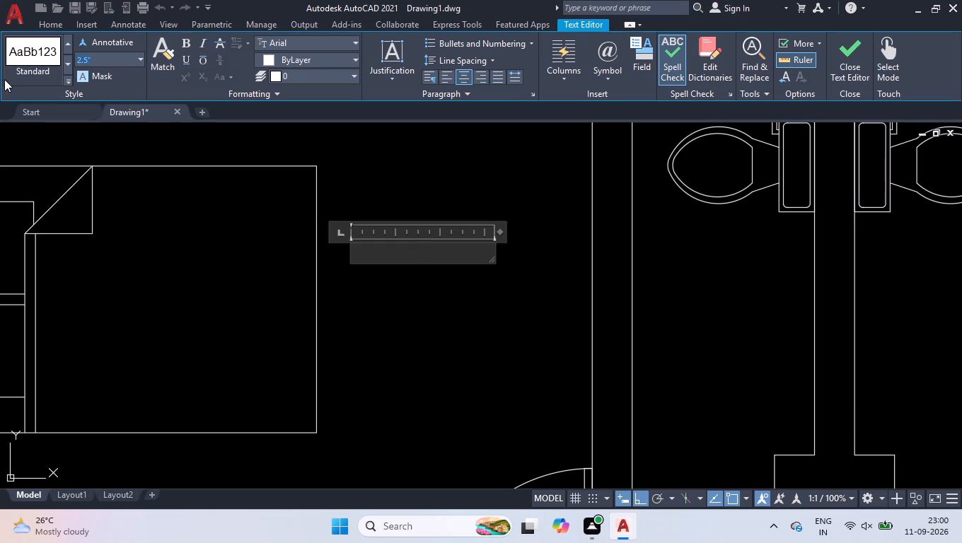
pyautogui.press('8')
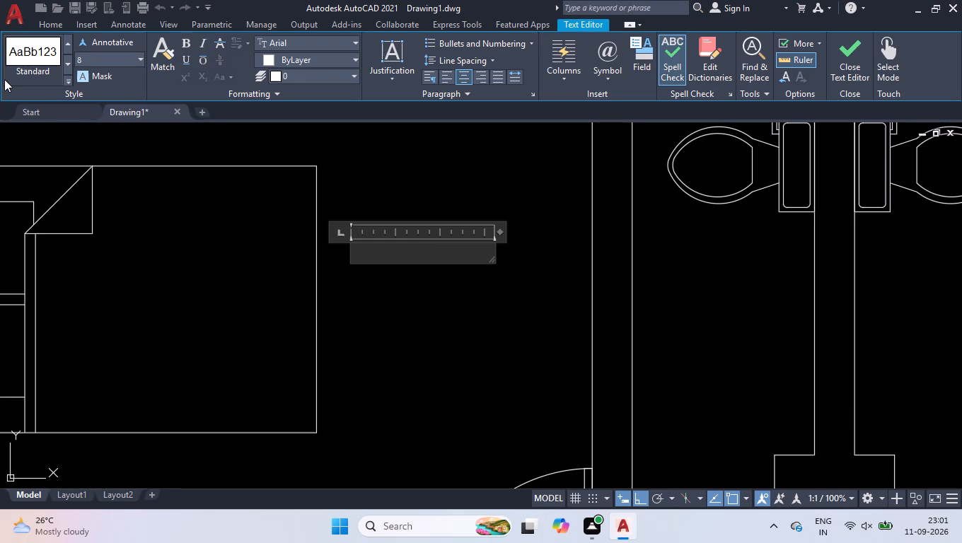
pyautogui.press('Return')
pyautogui.press('b')
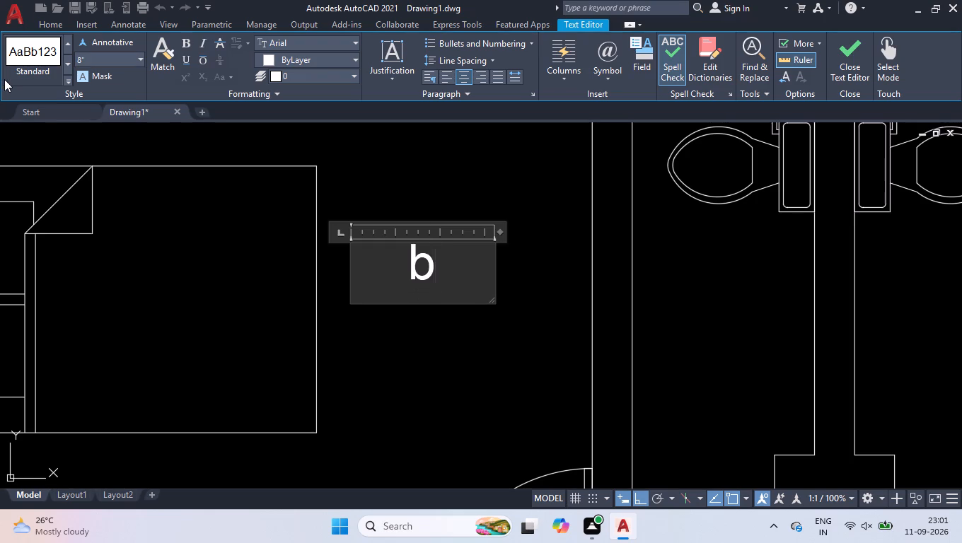
pyautogui.press('BackSpace')
pyautogui.press('b')
pyautogui.write('EDROOM')
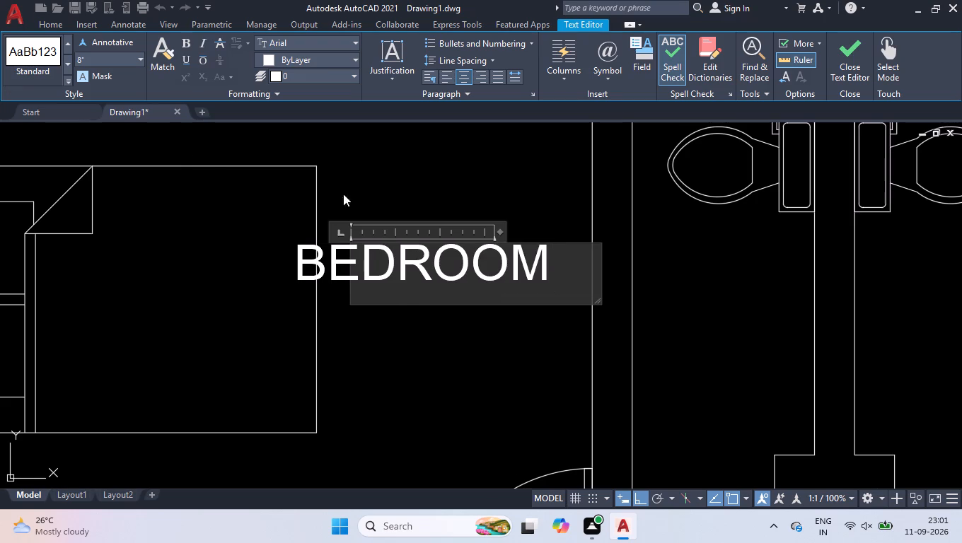
pyautogui.moveTo(502, 230); pyautogui.dragTo(562, 232)
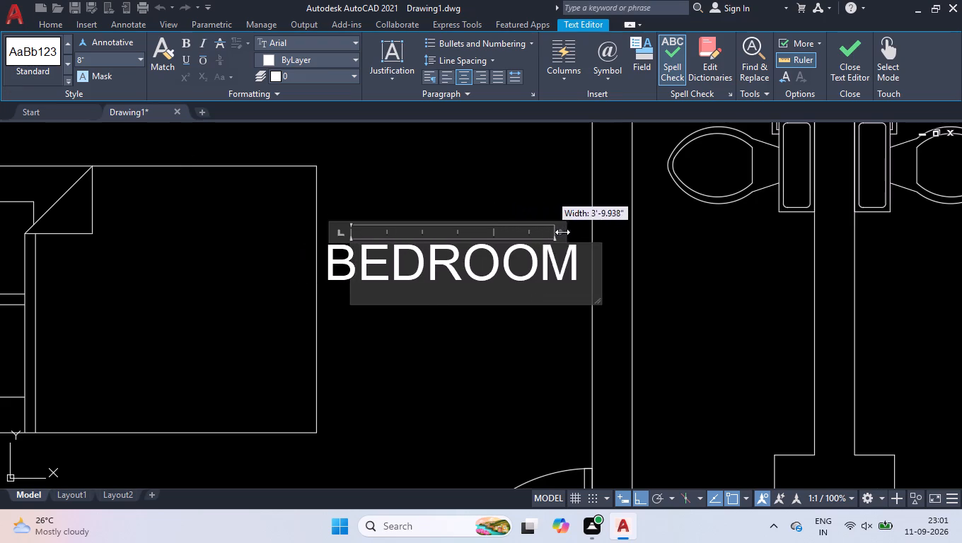
pyautogui.moveTo(562, 232); pyautogui.dragTo(629, 223)
pyautogui.click(479, 167)
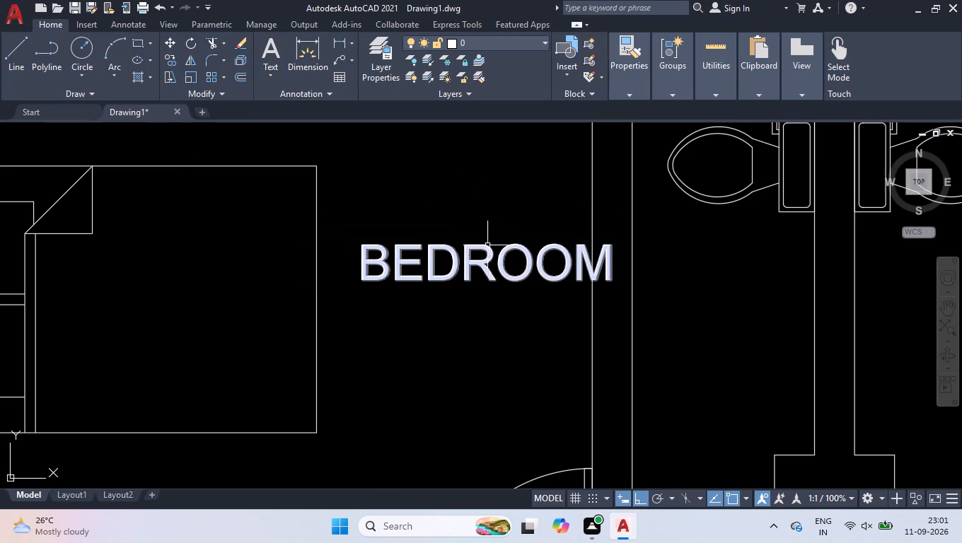
# Shift the BEDROOM label about 5.4" left and narrow its frame so the text fits between the bed and the bedroom wall.
pyautogui.click(506, 260)
pyautogui.scroll(1, 354, 245)
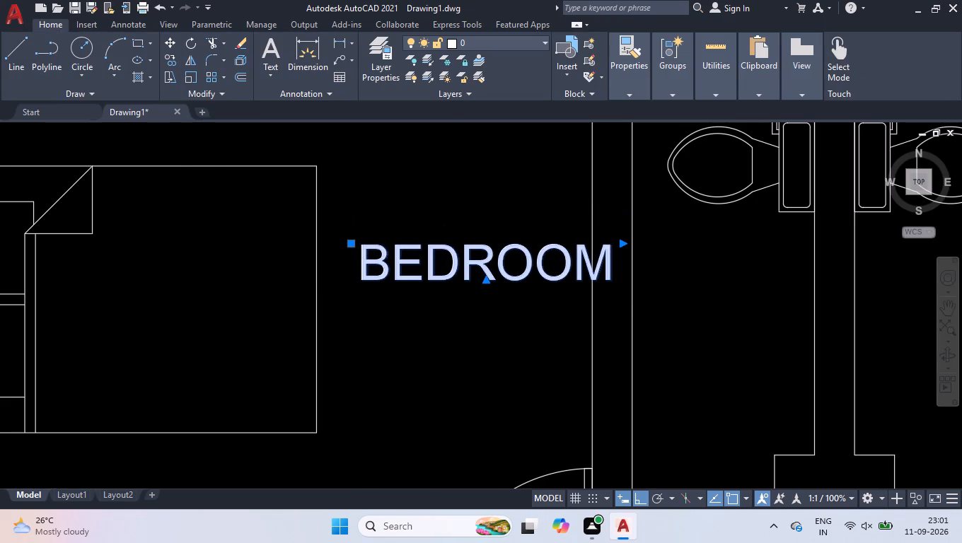
pyautogui.click(347, 243)
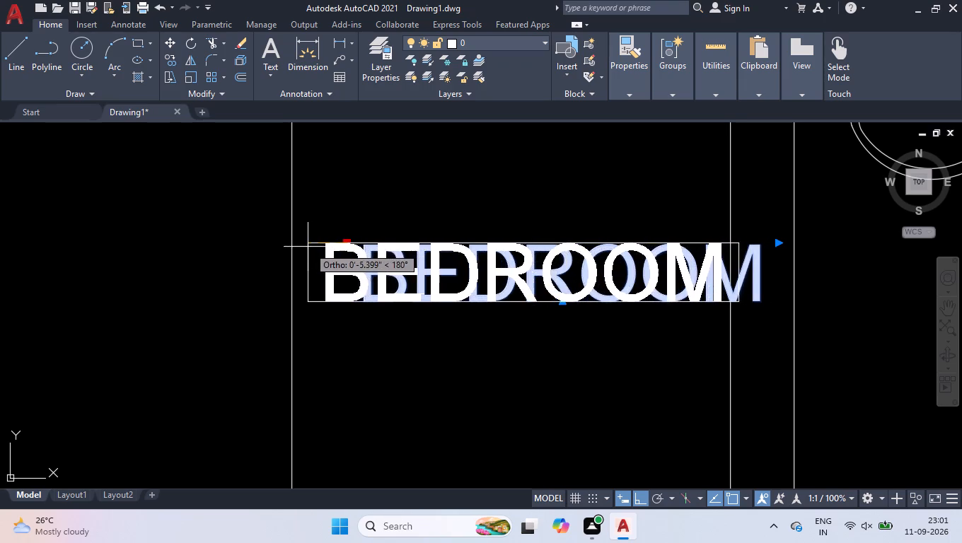
pyautogui.click(306, 247)
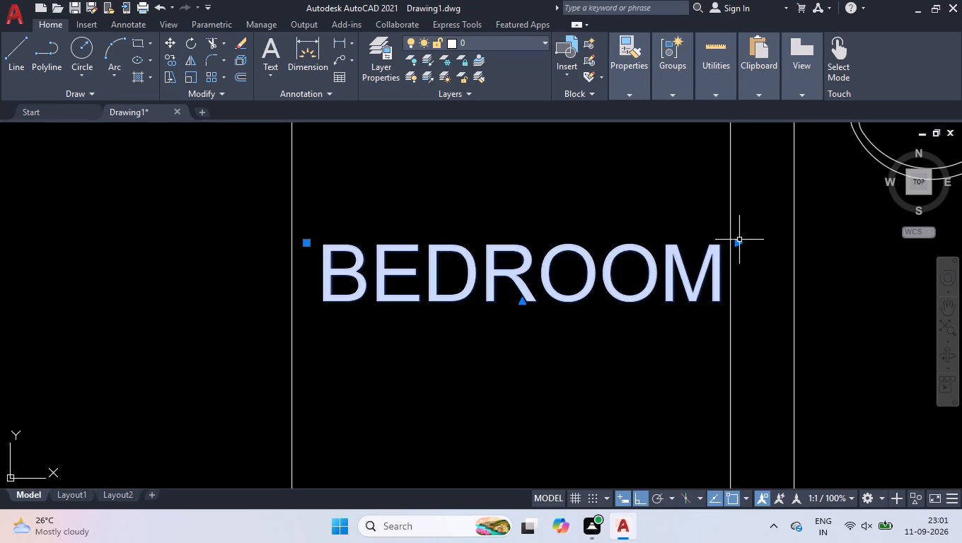
pyautogui.click(738, 240)
pyautogui.click(714, 243)
# With Ortho off, copy the BEDROOM label from a point on its text into the left and right top bathrooms, below the toilets.
pyautogui.scroll(-1, 429, 226)
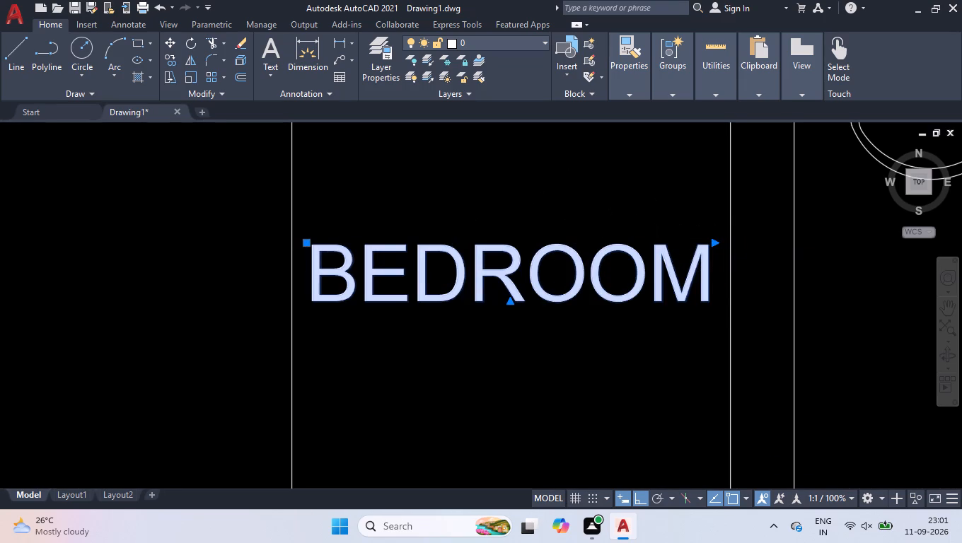
pyautogui.scroll(-5, 428, 226)
pyautogui.scroll(5, 427, 223)
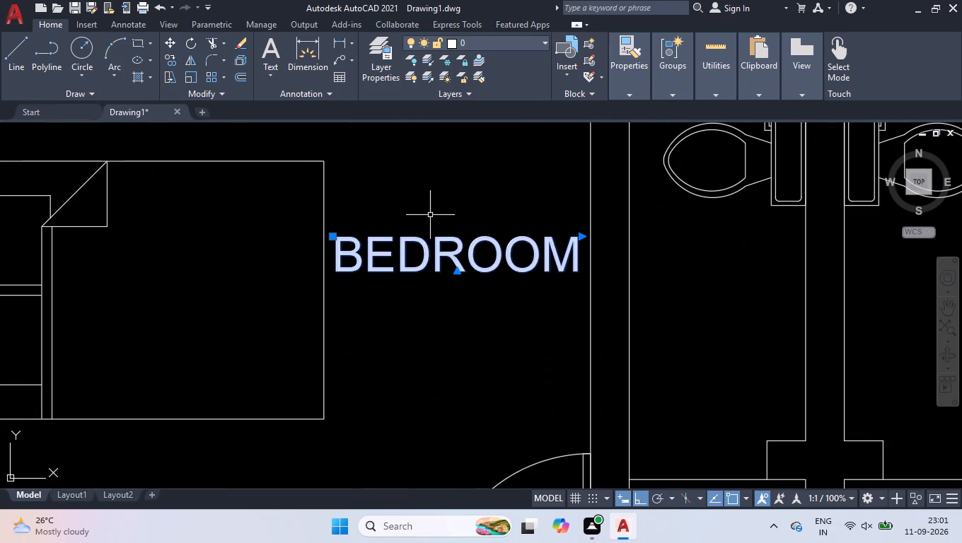
pyautogui.write('COP')
pyautogui.press('Return')
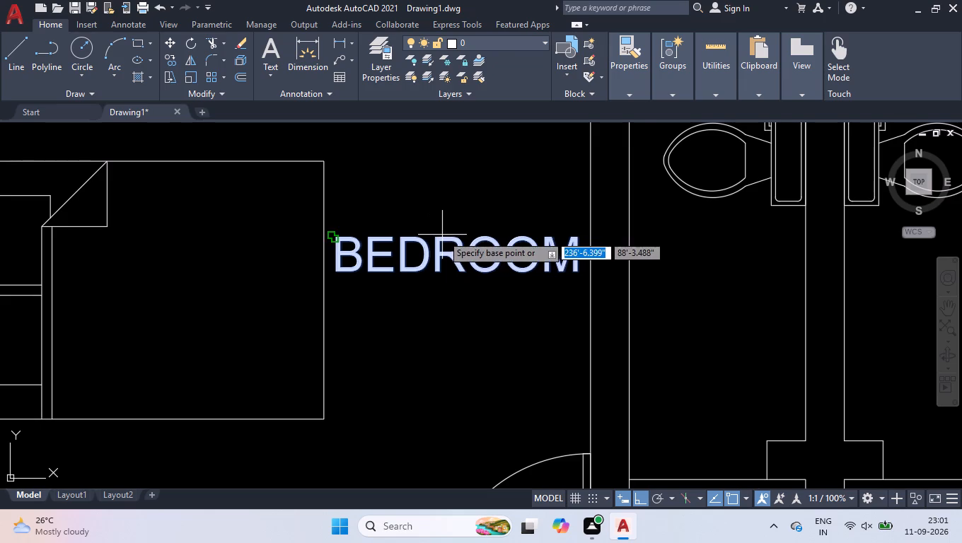
pyautogui.click(439, 252)
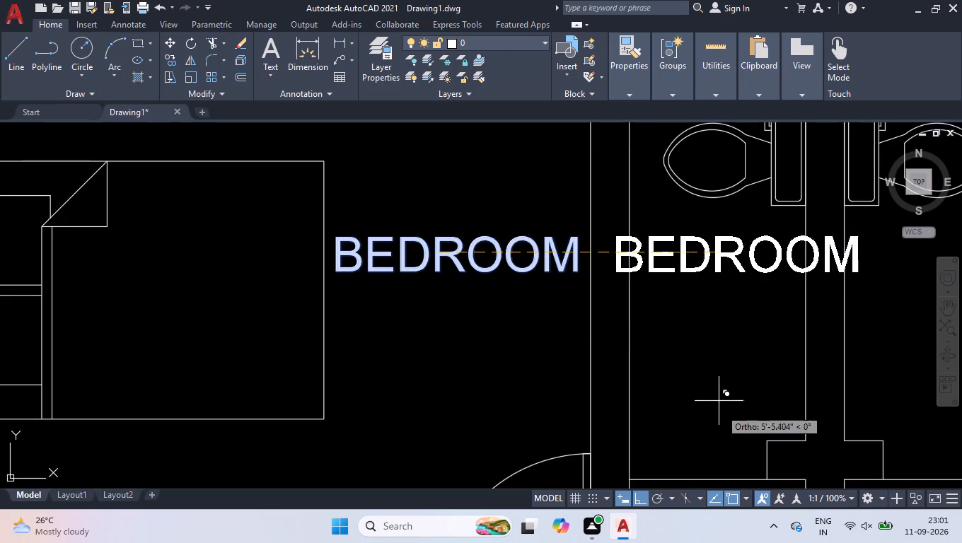
pyautogui.click(658, 497)
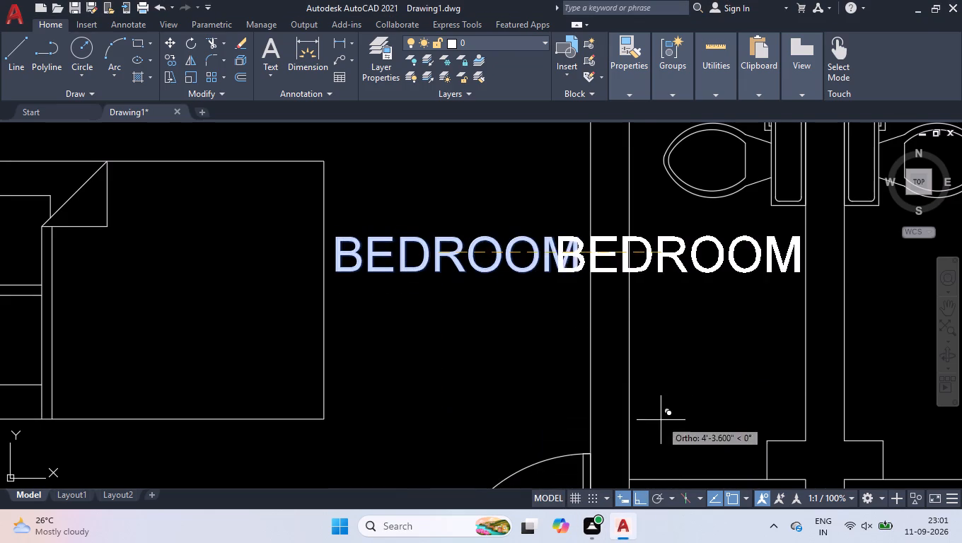
pyautogui.scroll(-2, 639, 382)
pyautogui.click(658, 496)
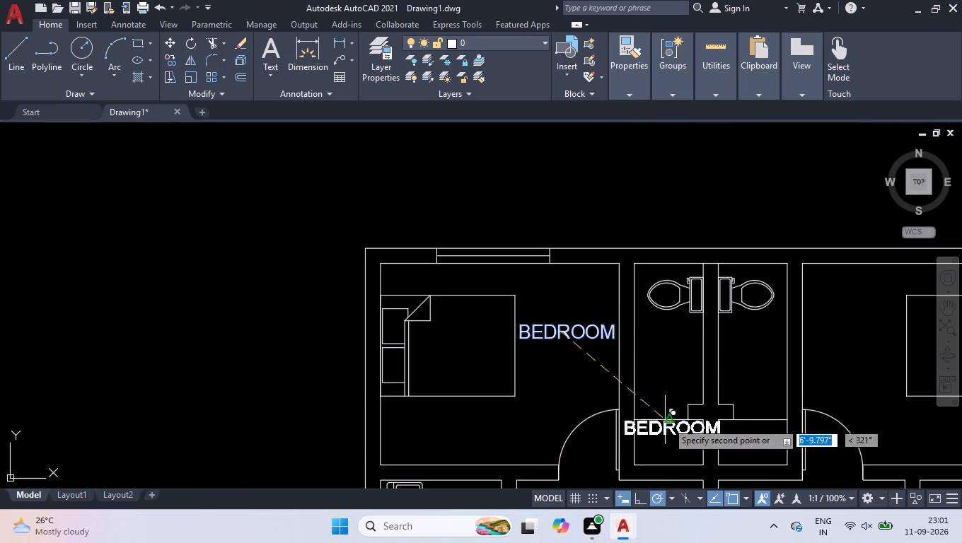
pyautogui.scroll(3, 682, 363)
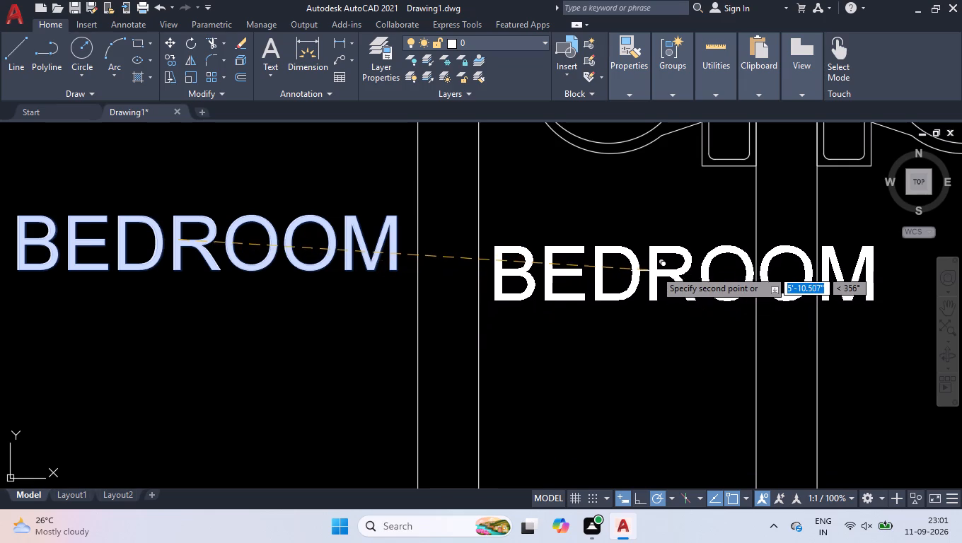
pyautogui.click(655, 269)
pyautogui.scroll(-2, 655, 268)
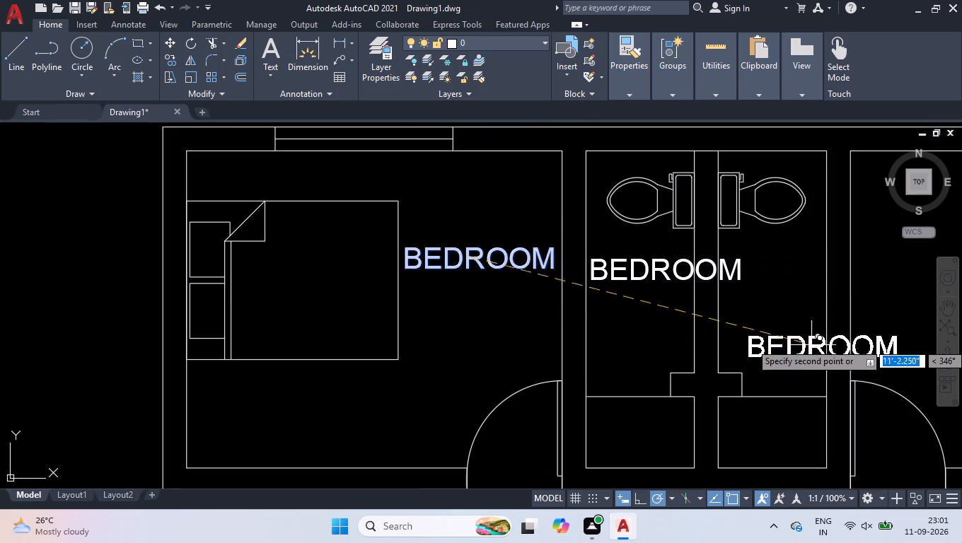
pyautogui.scroll(3, 813, 341)
pyautogui.click(644, 247)
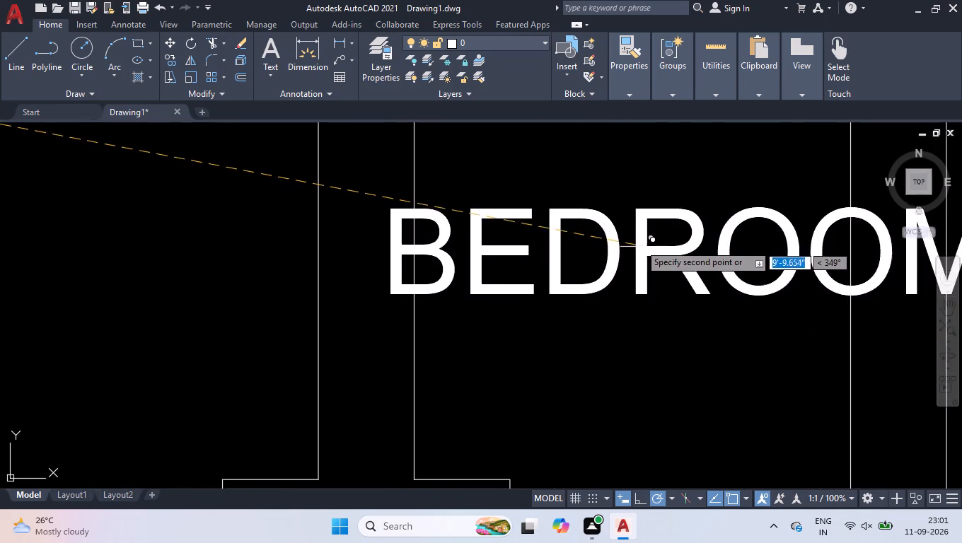
# Place another copy of the BEDROOM label in the right top bedroom, below the bed.
pyautogui.scroll(-6, 609, 238)
pyautogui.scroll(3, 659, 267)
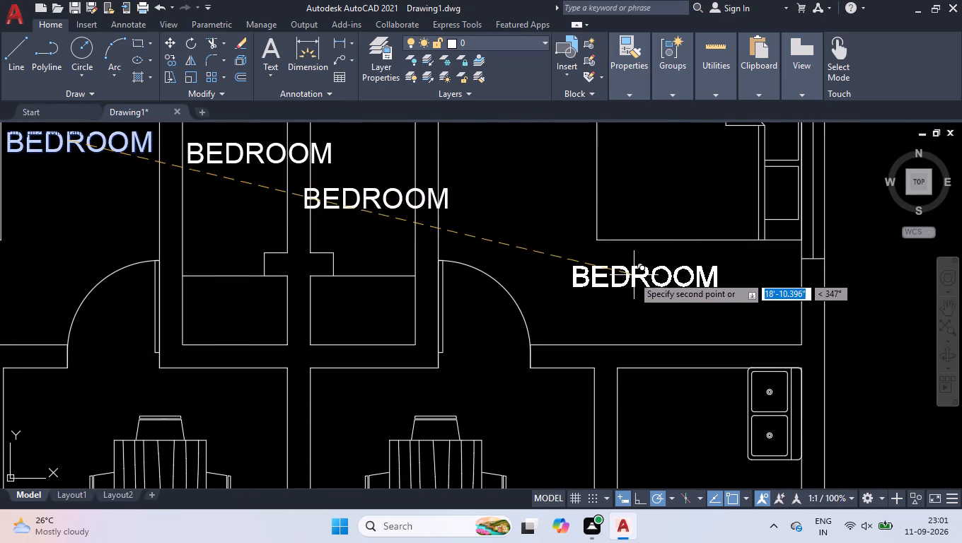
pyautogui.click(647, 275)
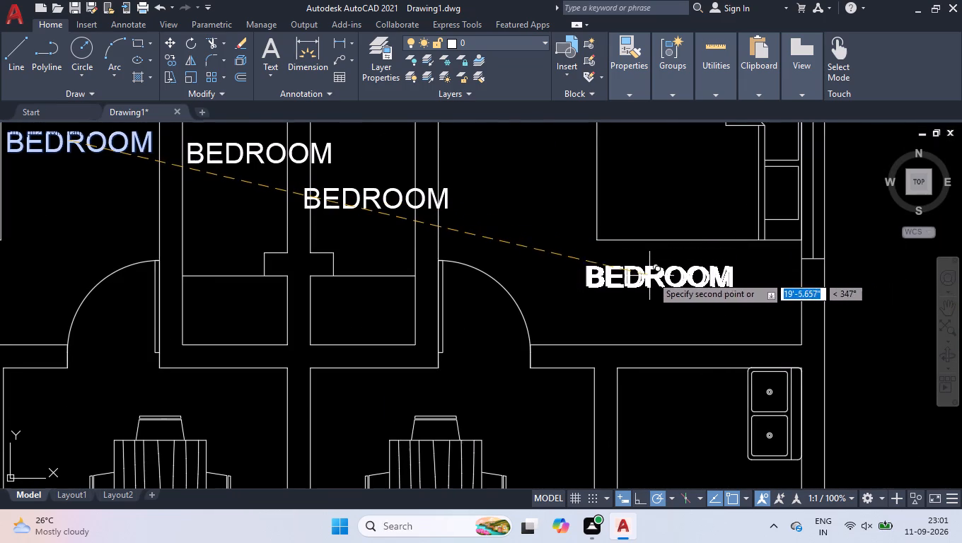
# Place copies of the BEDROOM label below the dining tables in the right and left dining areas.
pyautogui.scroll(-3, 653, 275)
pyautogui.scroll(3, 588, 384)
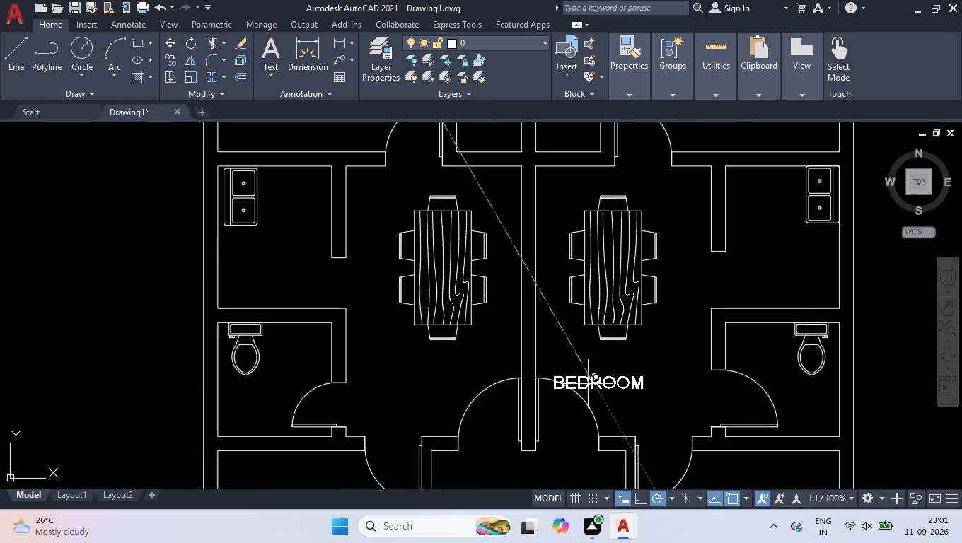
pyautogui.click(620, 344)
pyautogui.click(336, 356)
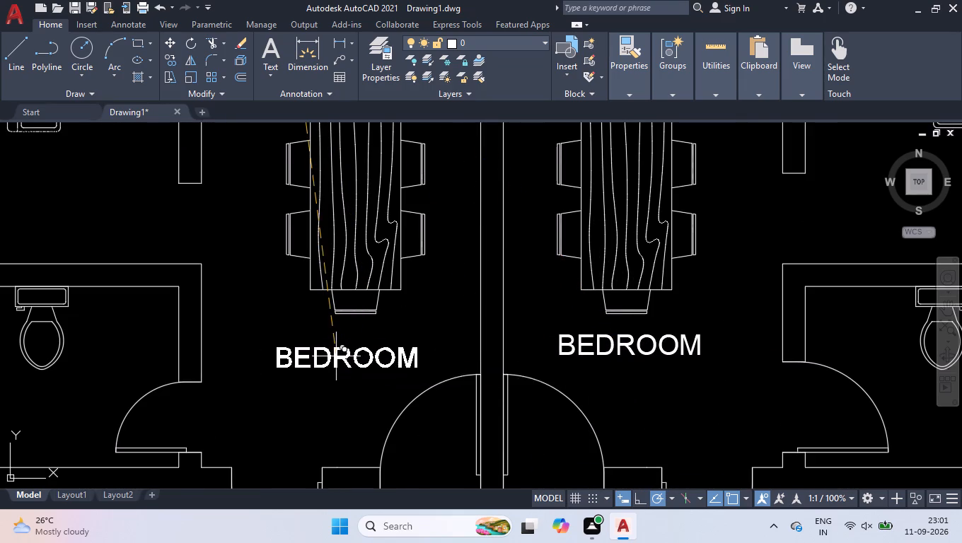
# Place a copy of the BEDROOM label in the left kitchen, below the sink and above the lower toilet room.
pyautogui.scroll(-2, 347, 356)
pyautogui.scroll(4, 256, 305)
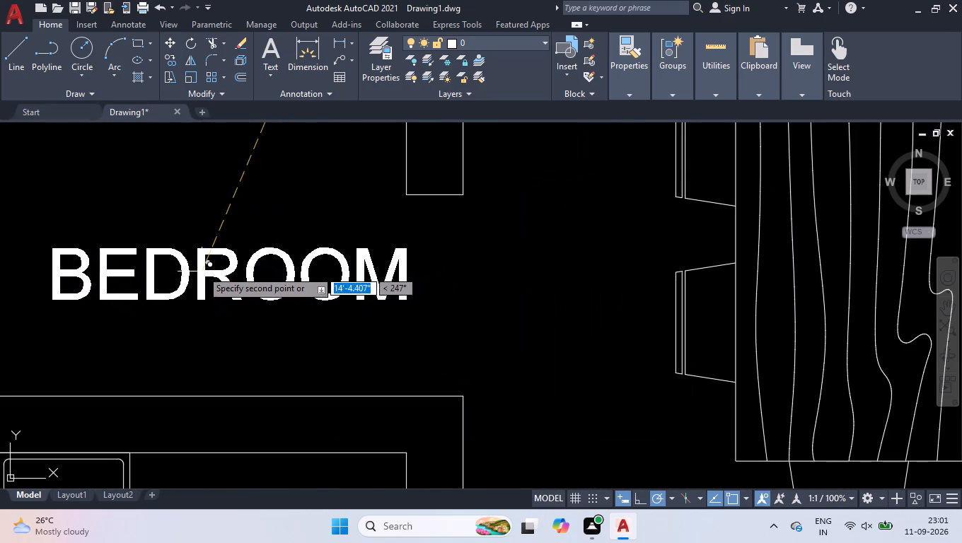
pyautogui.scroll(-3, 236, 289)
pyautogui.scroll(2, 188, 275)
pyautogui.click(255, 299)
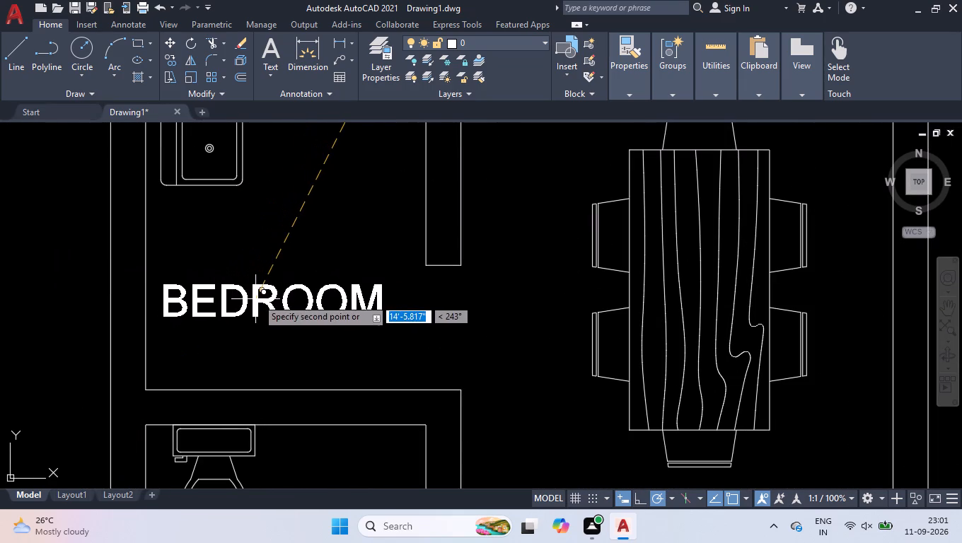
# Place copies of the BEDROOM label below the toilets in the left and right lower bathrooms.
pyautogui.scroll(-3, 277, 298)
pyautogui.scroll(2, 217, 489)
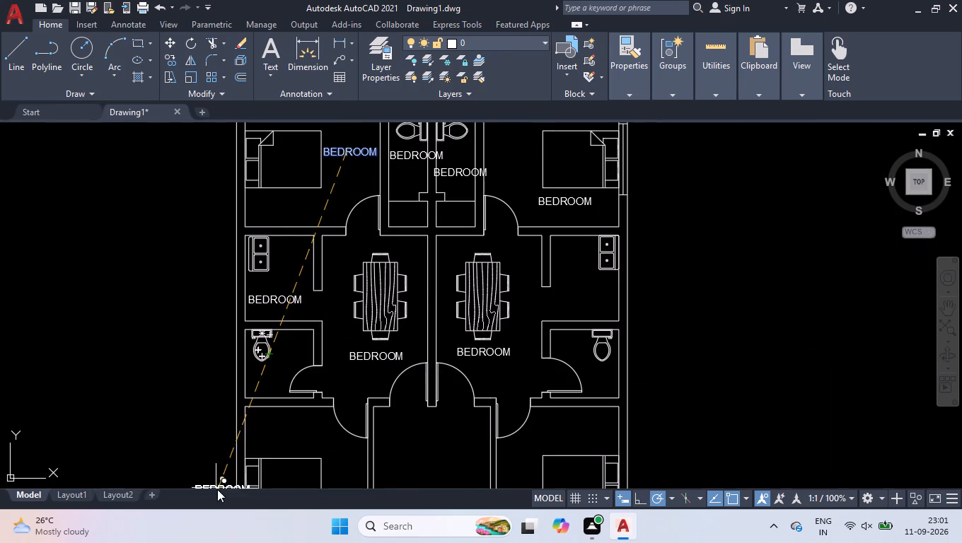
pyautogui.scroll(1, 217, 489)
pyautogui.scroll(4, 274, 387)
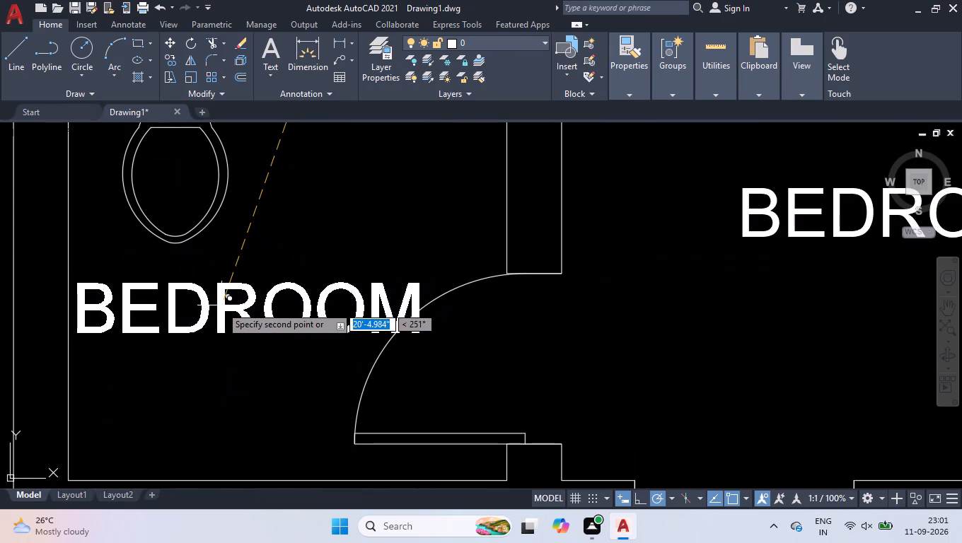
pyautogui.click(217, 306)
pyautogui.scroll(-4, 218, 305)
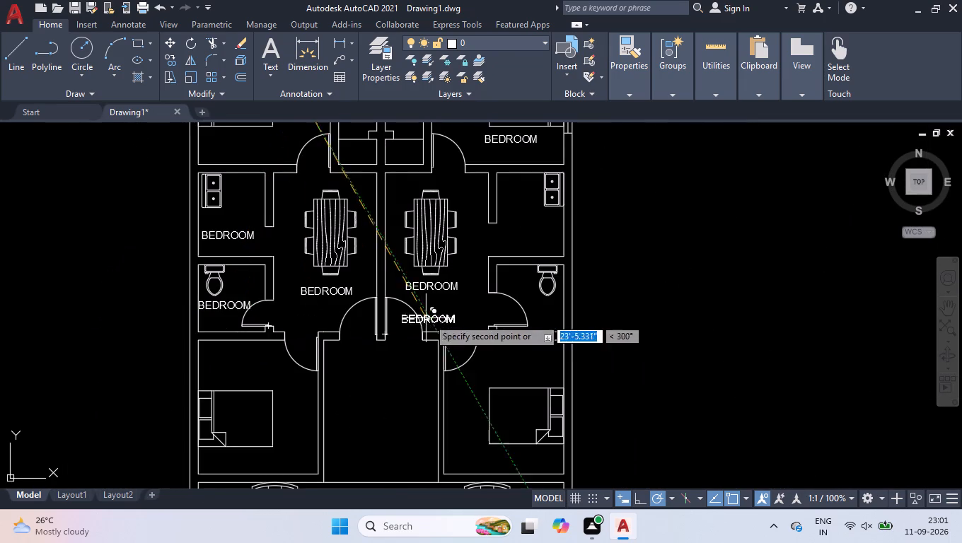
pyautogui.scroll(4, 538, 309)
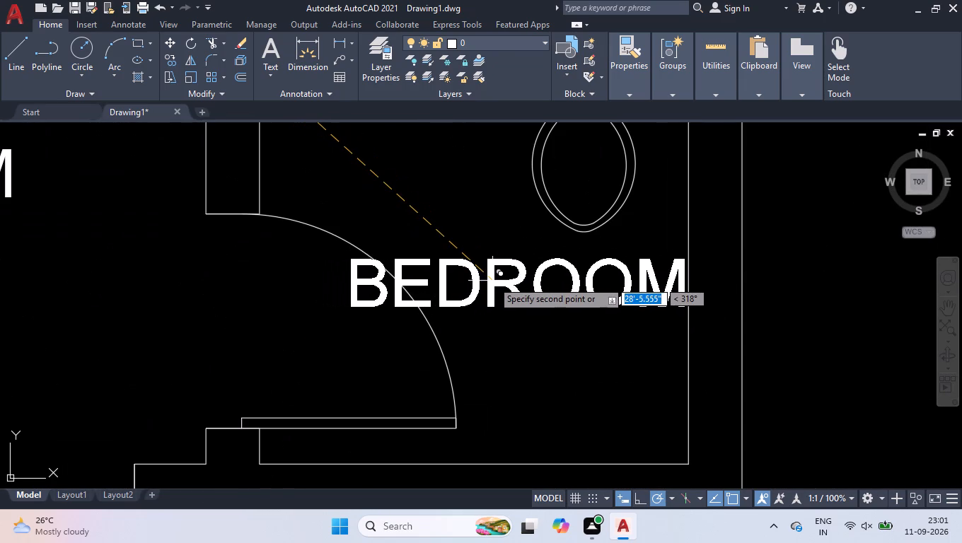
pyautogui.click(492, 281)
# Place copies of the BEDROOM label above the beds in the right and left lower bedrooms.
pyautogui.scroll(-4, 499, 272)
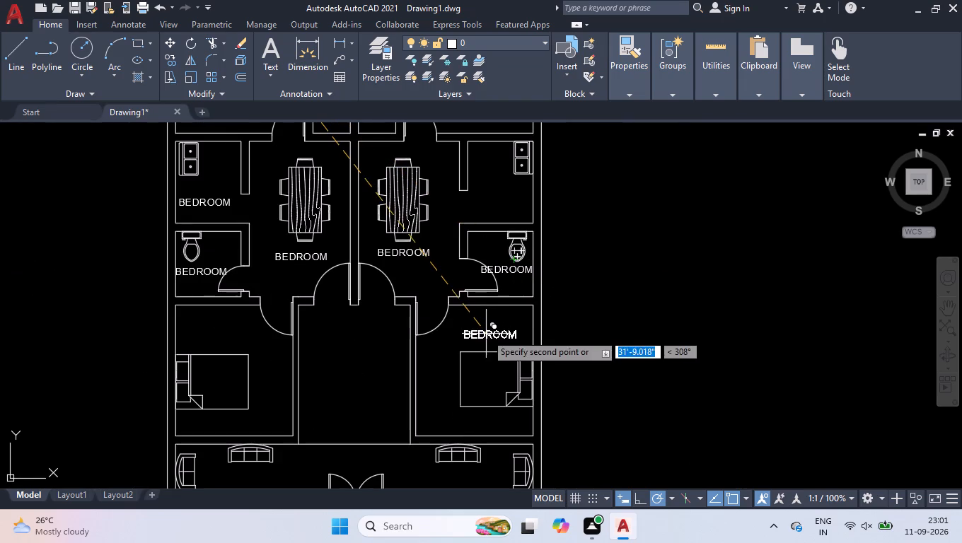
pyautogui.click(485, 335)
pyautogui.click(211, 328)
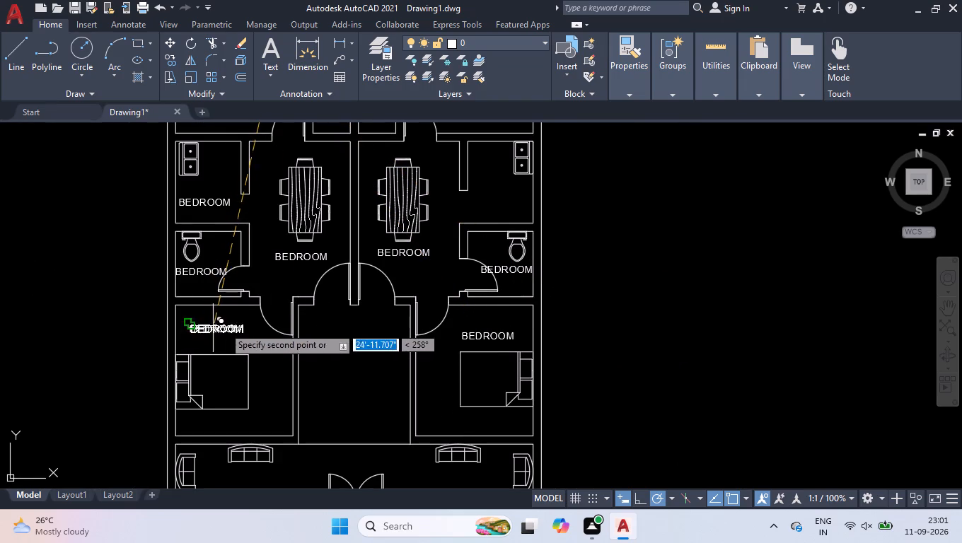
# Place copies of the BEDROOM label between the sofas above the entrance door and at the top of the central hall, and finish copying.
pyautogui.scroll(-1, 463, 251)
pyautogui.scroll(3, 398, 374)
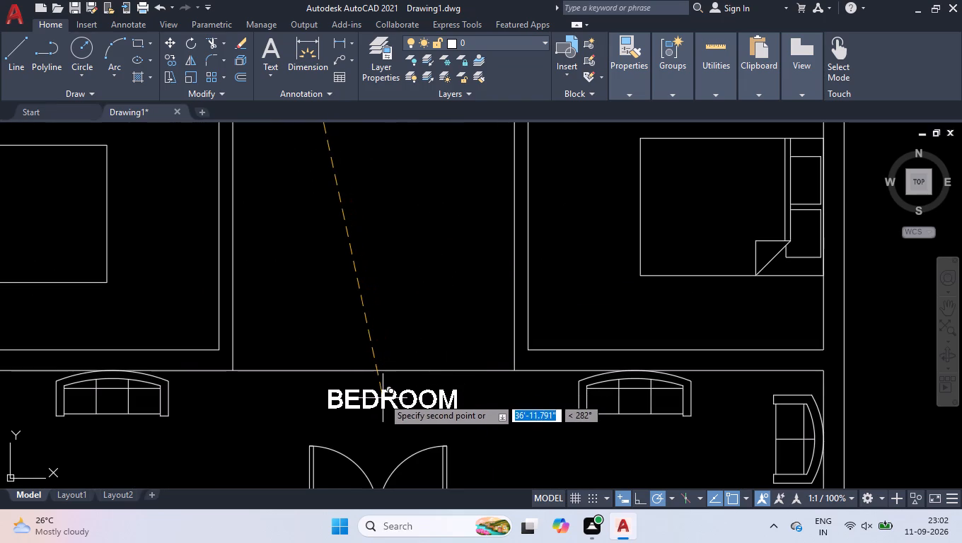
pyautogui.click(383, 393)
pyautogui.scroll(-2, 385, 391)
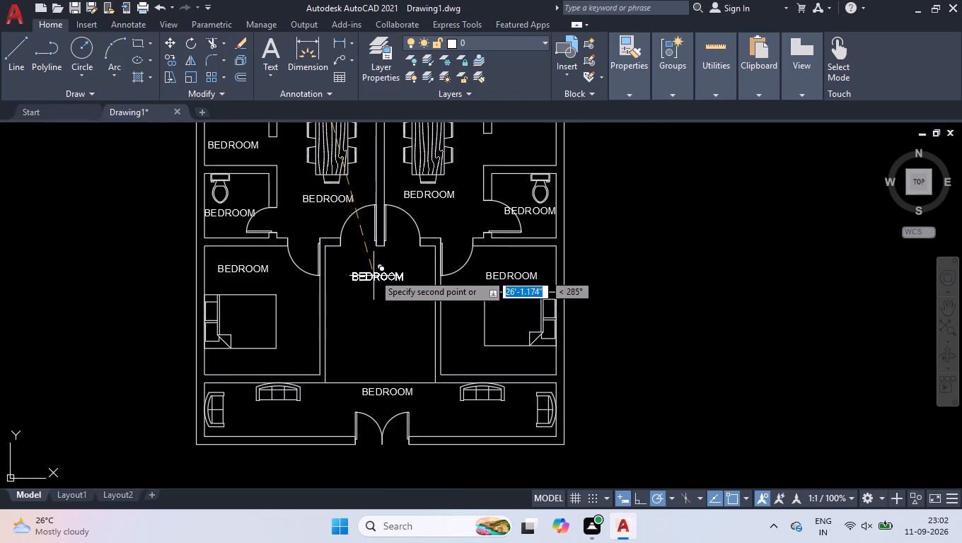
pyautogui.scroll(2, 378, 257)
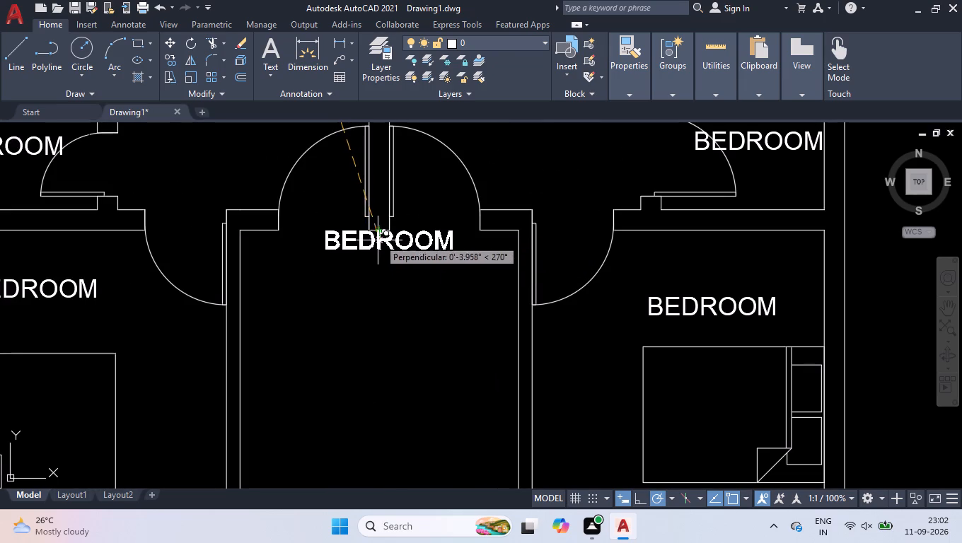
pyautogui.click(378, 245)
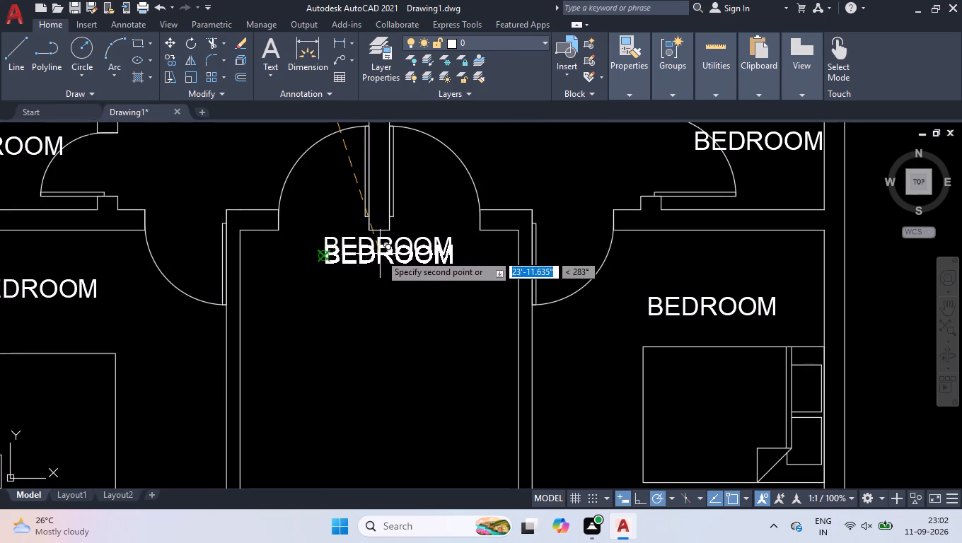
pyautogui.press('Return')
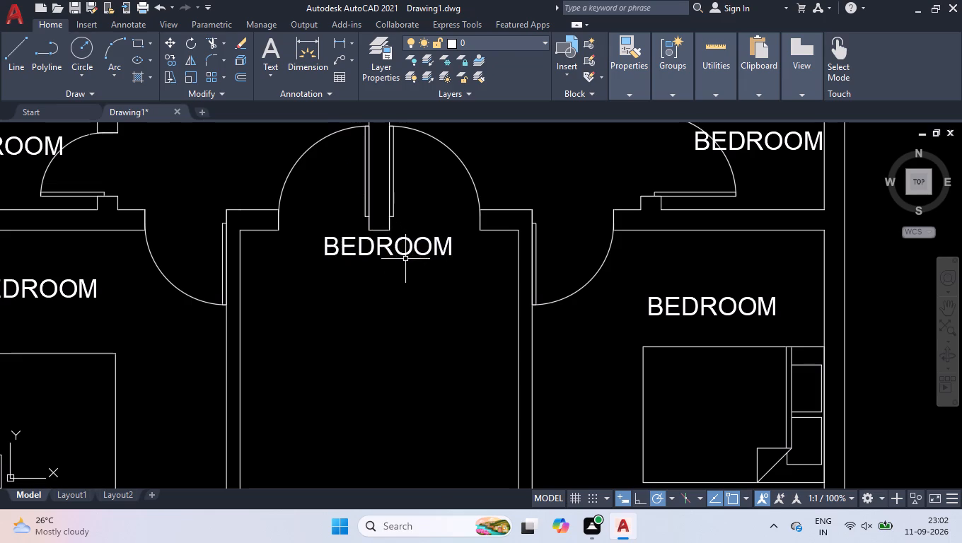
# Change the label in the left top bathroom to BATHROOM and widen its text frame to fit.
pyautogui.scroll(-1, 417, 278)
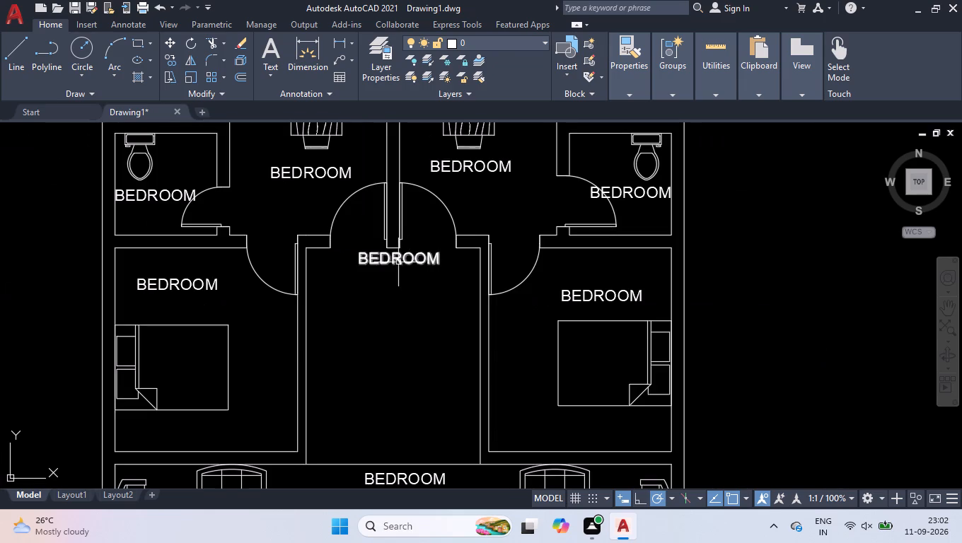
pyautogui.scroll(-3, 424, 298)
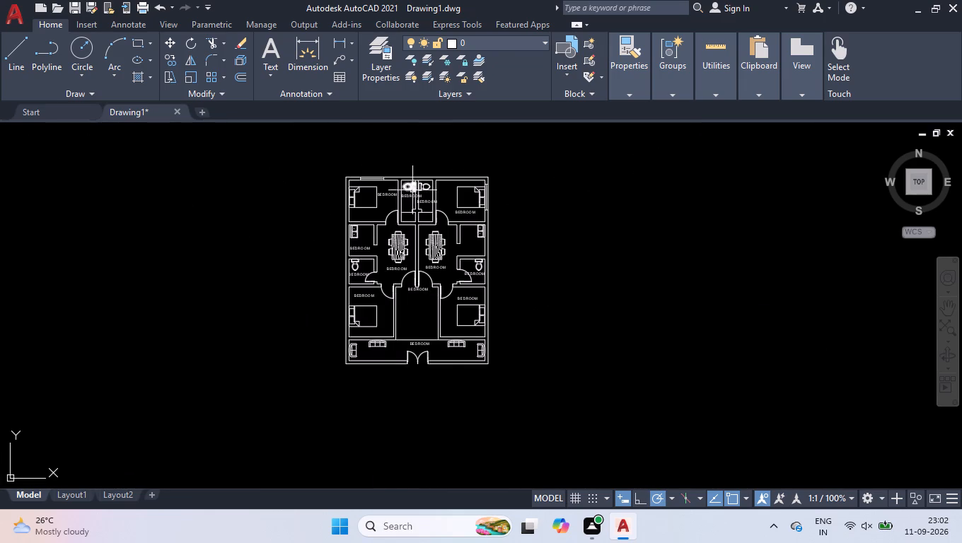
pyautogui.scroll(5, 412, 192)
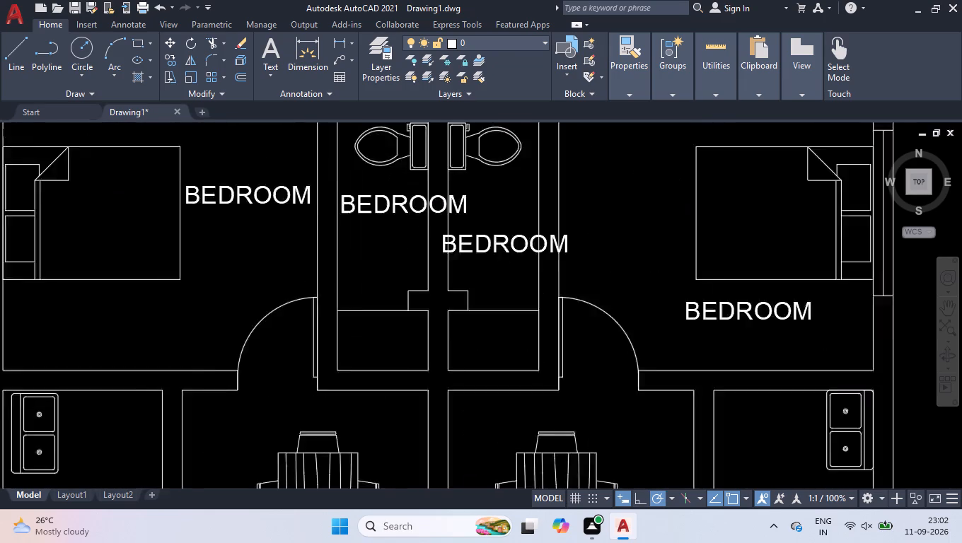
pyautogui.doubleClick(402, 204)
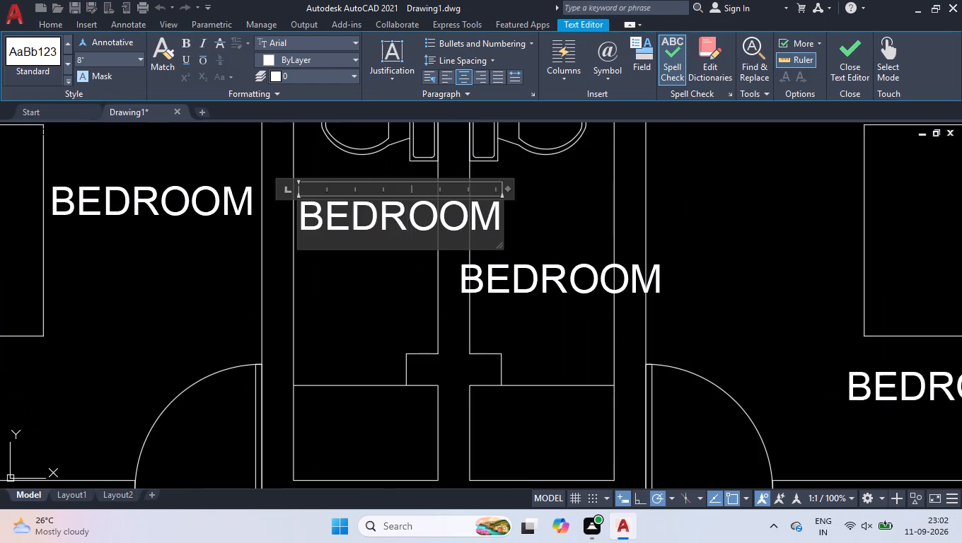
pyautogui.hotkey('ctrl', 'a')
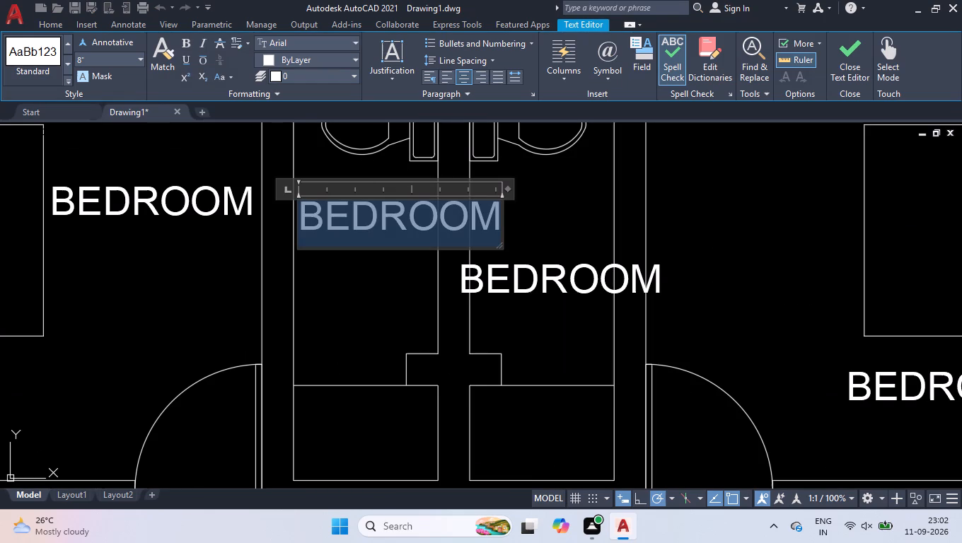
pyautogui.write('TOIL')
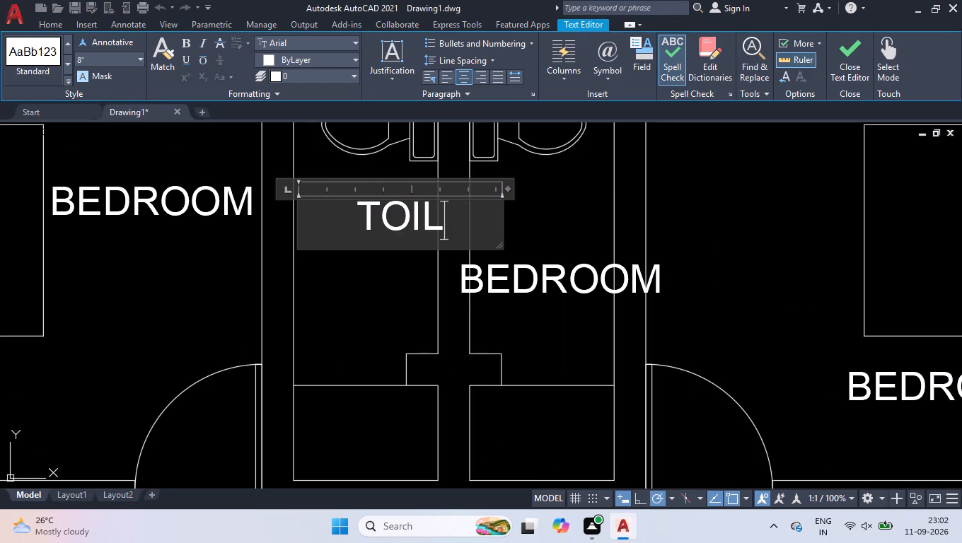
pyautogui.press('BackSpace')
pyautogui.press('BackSpace')
pyautogui.press('BackSpace')
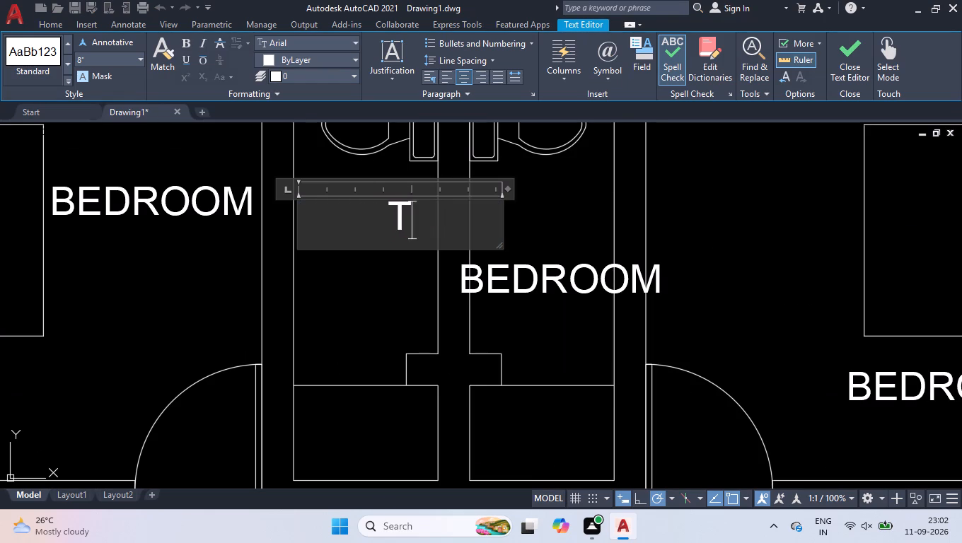
pyautogui.press('BackSpace')
pyautogui.press('b')
pyautogui.write('ATHROOM')
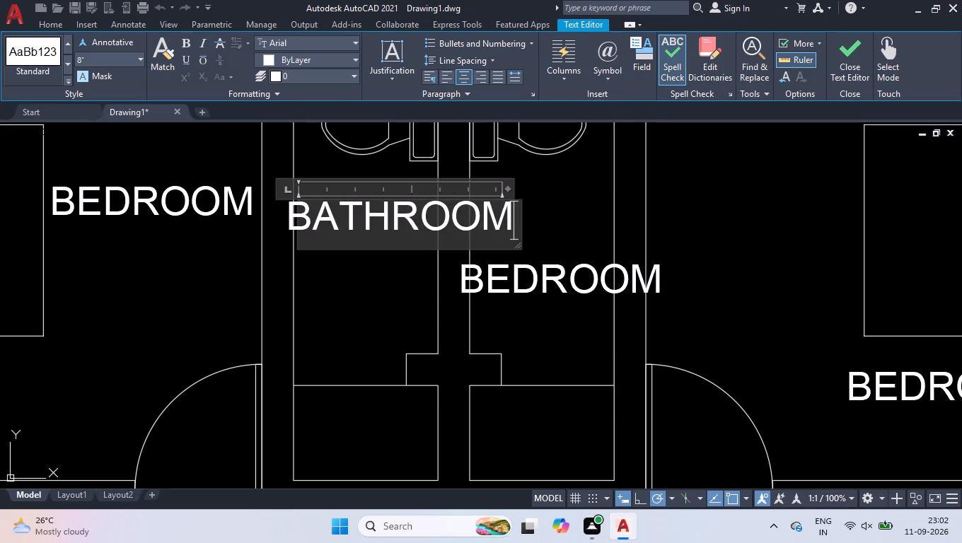
pyautogui.moveTo(510, 188); pyautogui.dragTo(524, 188)
pyautogui.click(562, 188)
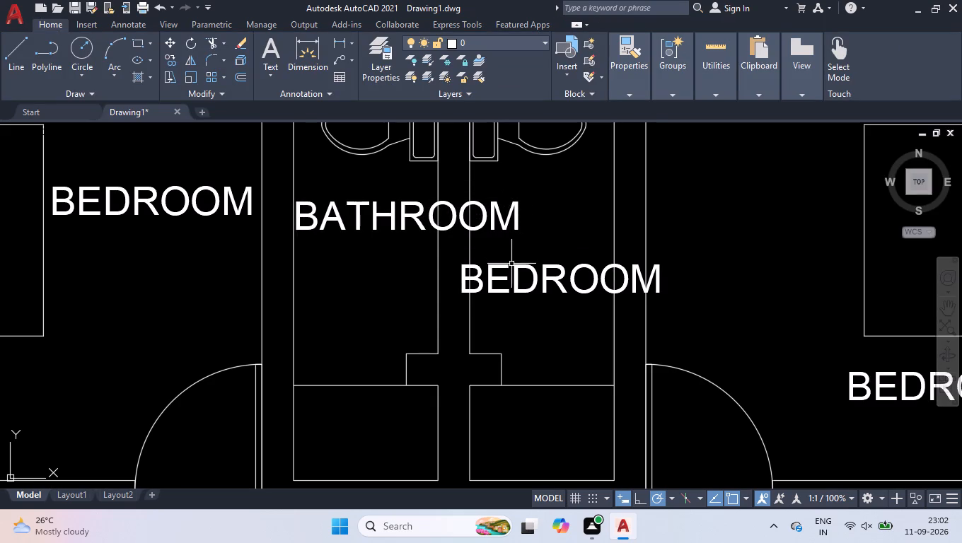
# Change the label in the right top bathroom to BATHROOM.
pyautogui.doubleClick(514, 266)
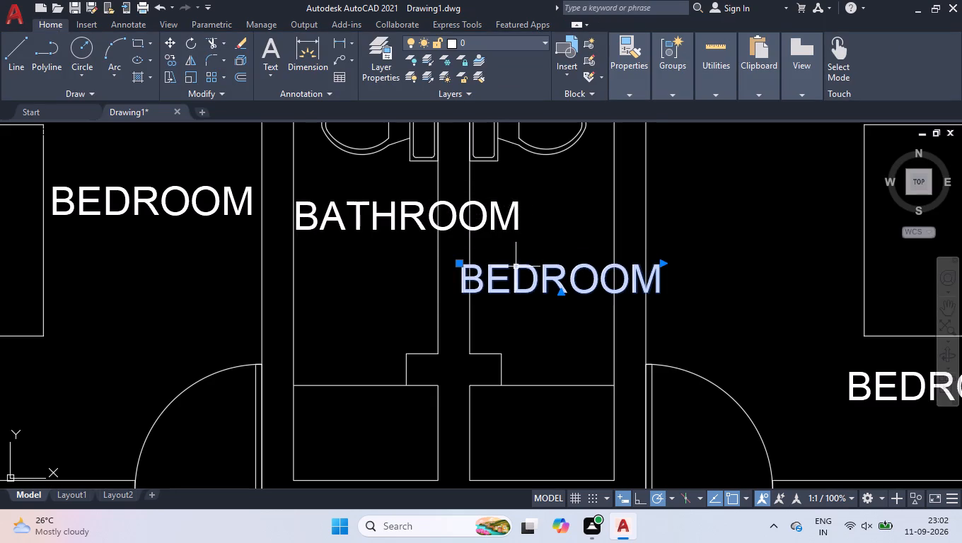
pyautogui.doubleClick(536, 282)
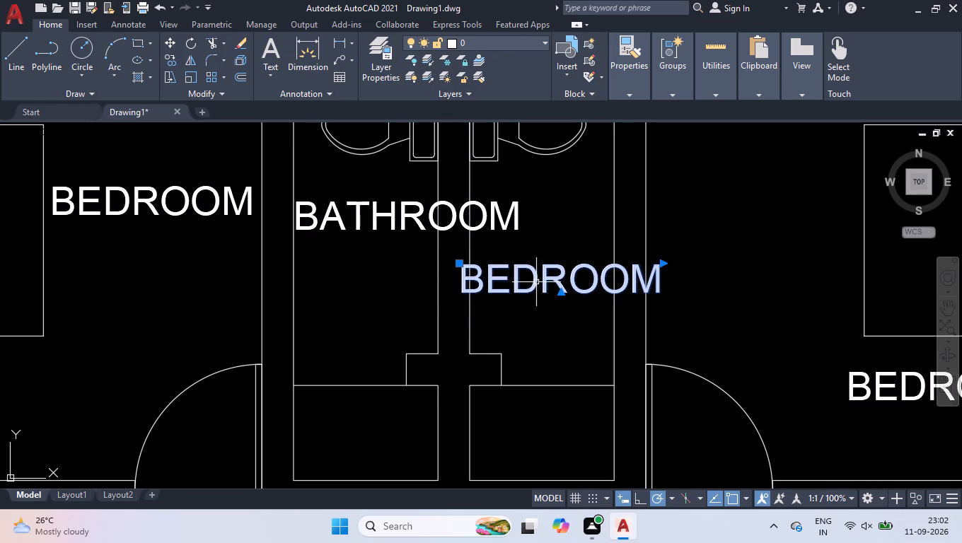
pyautogui.click(536, 282)
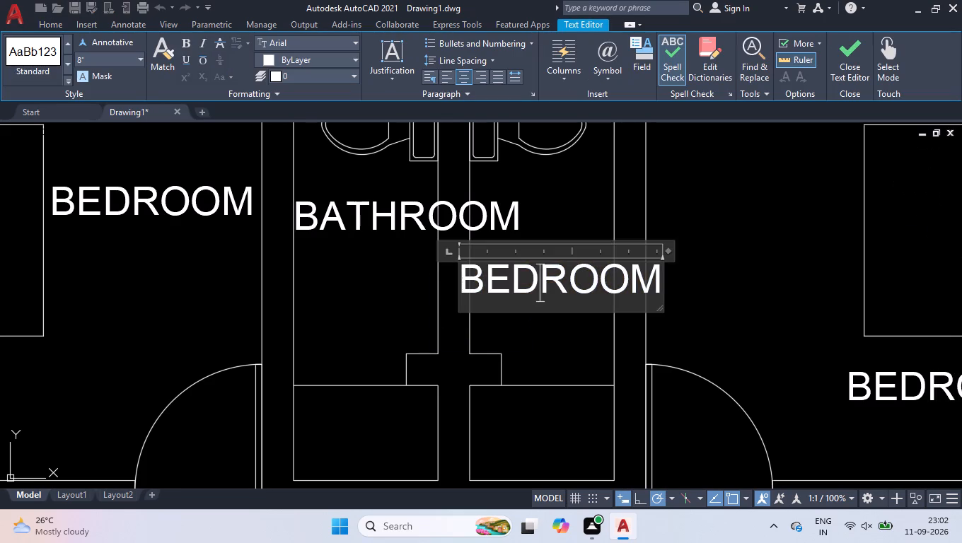
pyautogui.hotkey('ctrl', 'a')
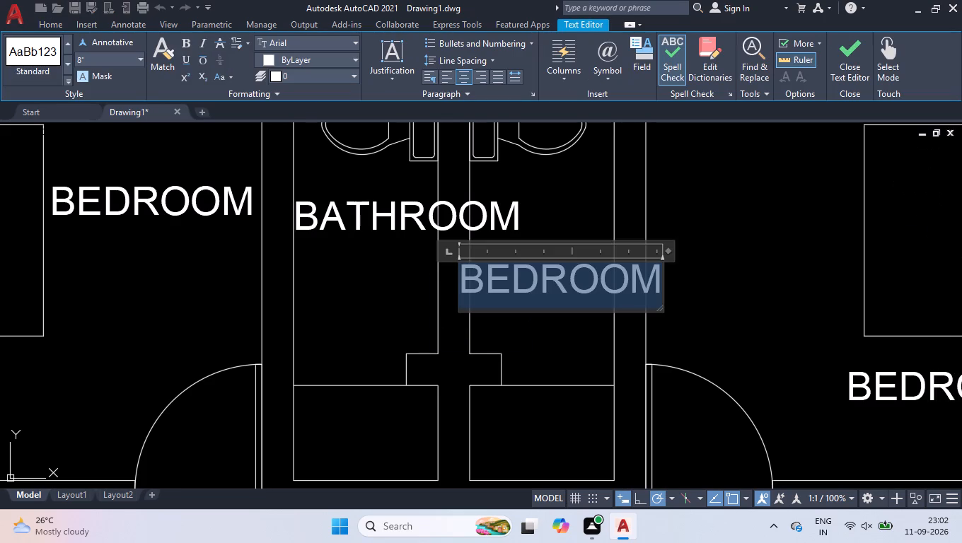
pyautogui.write('BATHROOM')
pyautogui.click(527, 360)
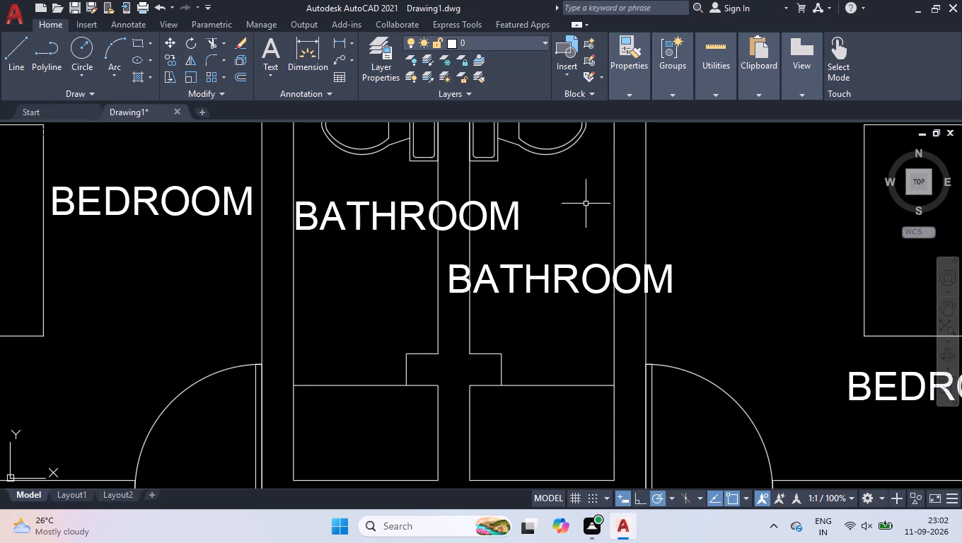
# Rotate the left top bathroom's BATHROOM label to 270° about a point on its text so it reads vertically downward.
pyautogui.scroll(-1, 387, 382)
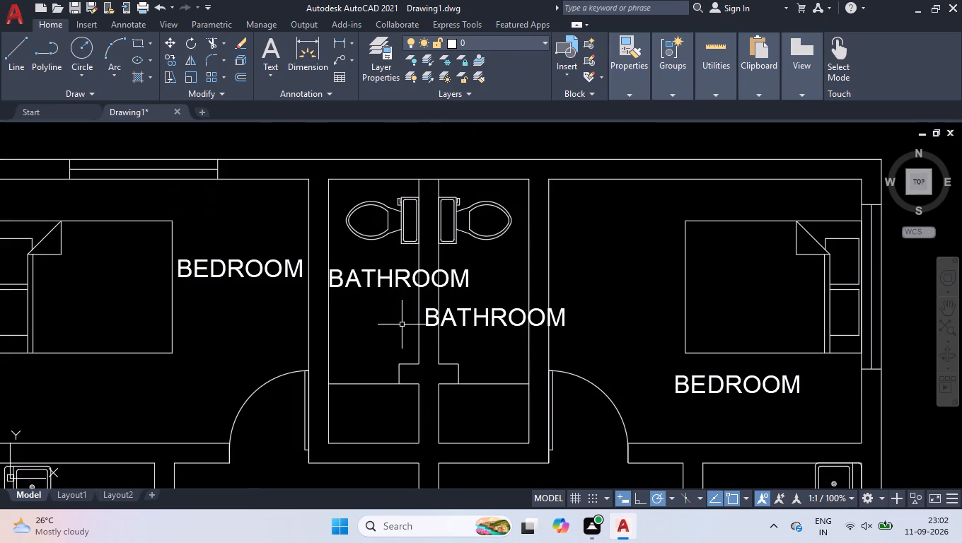
pyautogui.scroll(1, 382, 266)
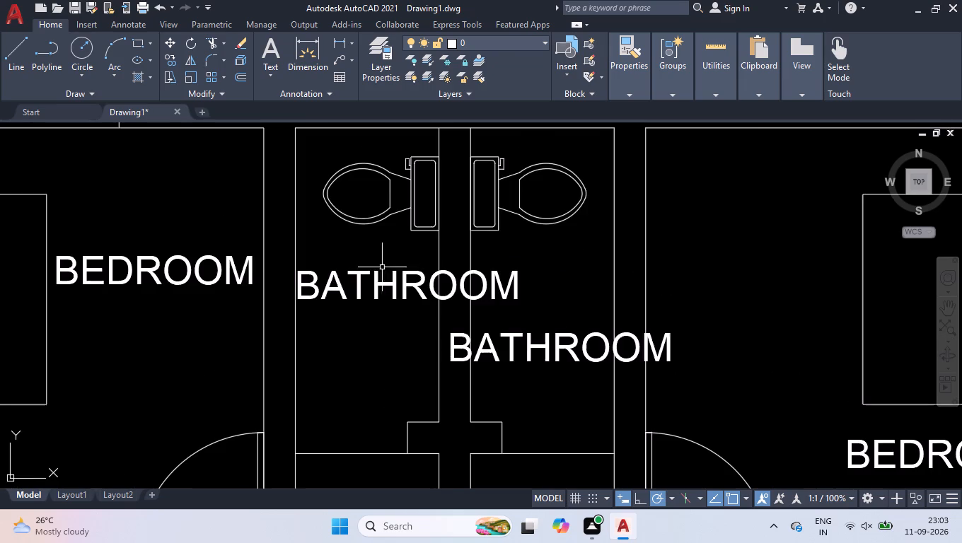
pyautogui.scroll(2, 368, 274)
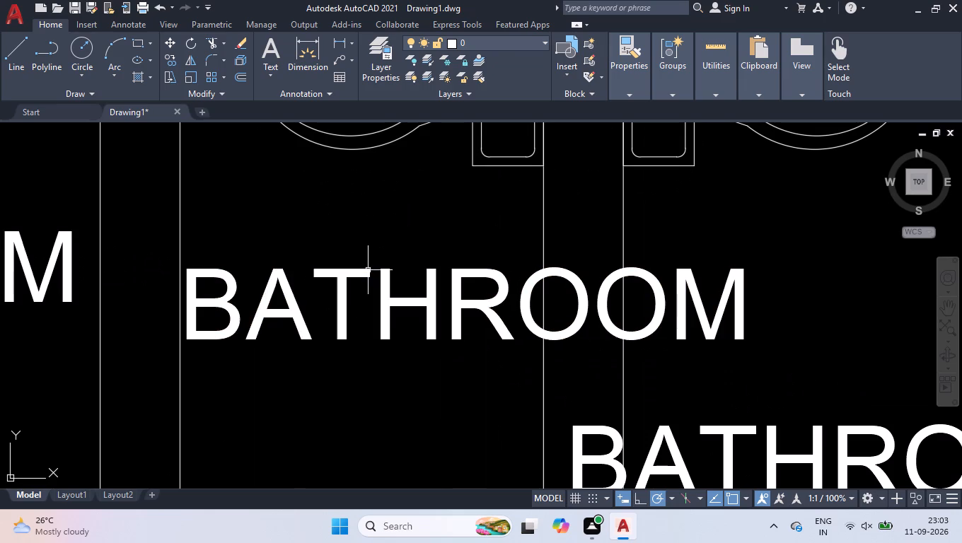
pyautogui.doubleClick(366, 268)
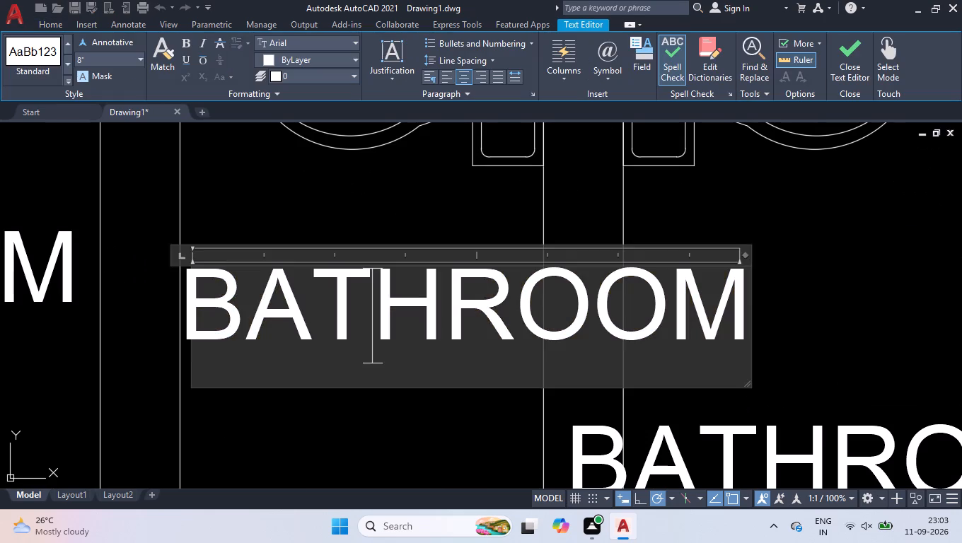
pyautogui.click(361, 218)
pyautogui.click(361, 257)
pyautogui.click(337, 284)
pyautogui.write('RO')
pyautogui.press('Return')
pyautogui.click(297, 280)
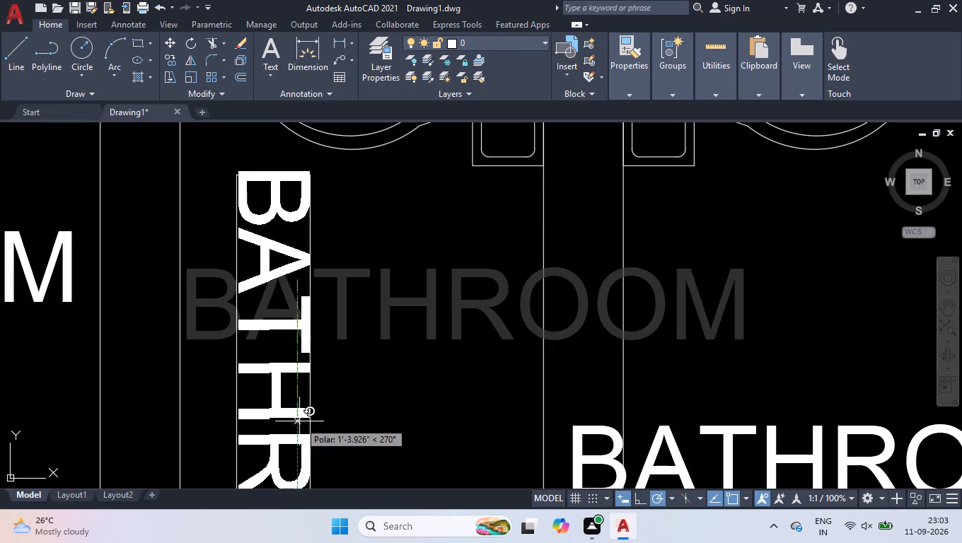
pyautogui.click(299, 421)
# Shorten the left top bathroom's vertical BATHROOM text frame from its lower end to shift the text upward, and clear the selection.
pyautogui.scroll(-3, 303, 296)
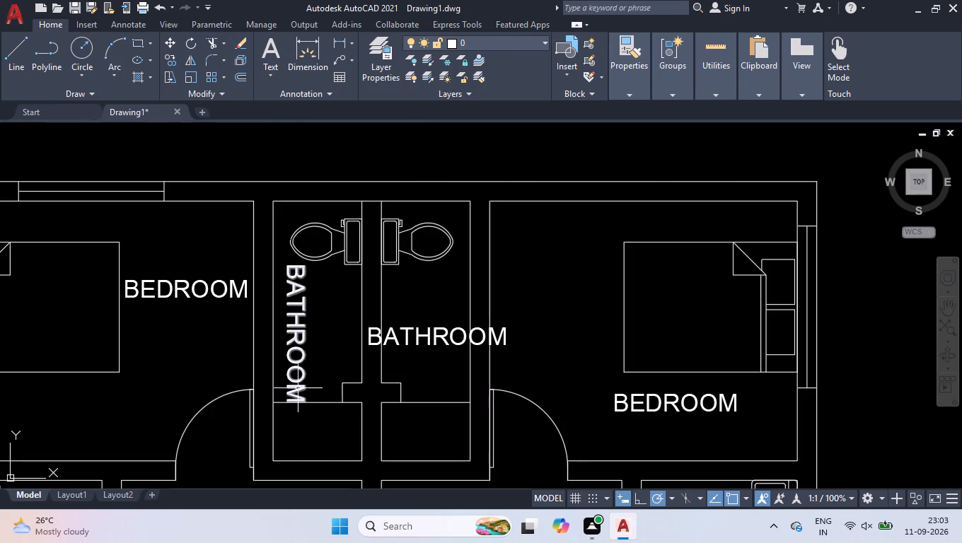
pyautogui.click(298, 387)
pyautogui.scroll(2, 277, 337)
pyautogui.scroll(-2, 314, 291)
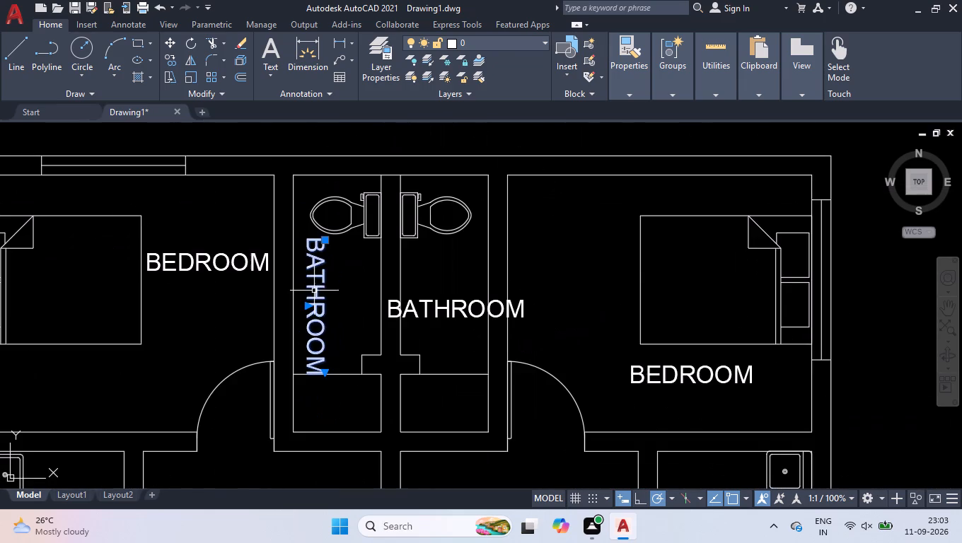
pyautogui.scroll(1, 307, 348)
pyautogui.click(332, 383)
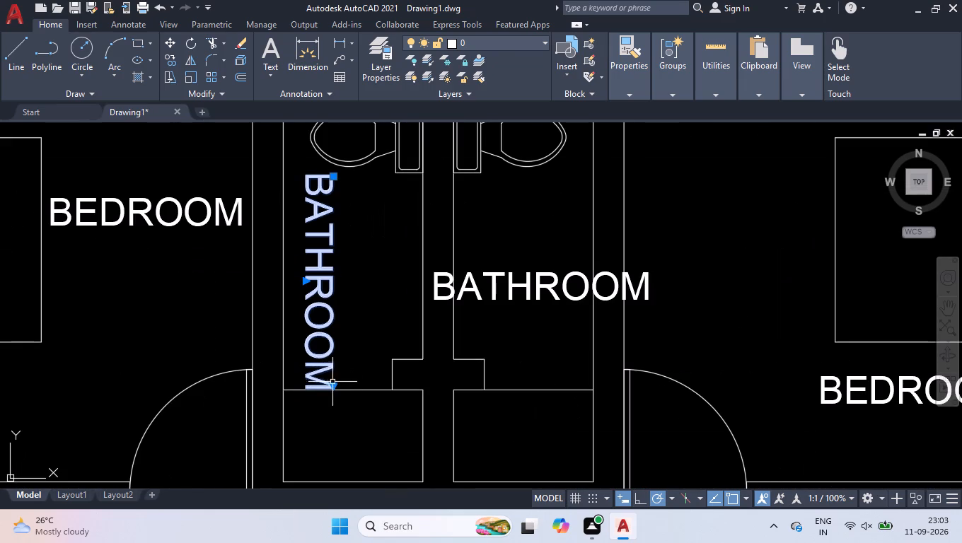
pyautogui.click(334, 387)
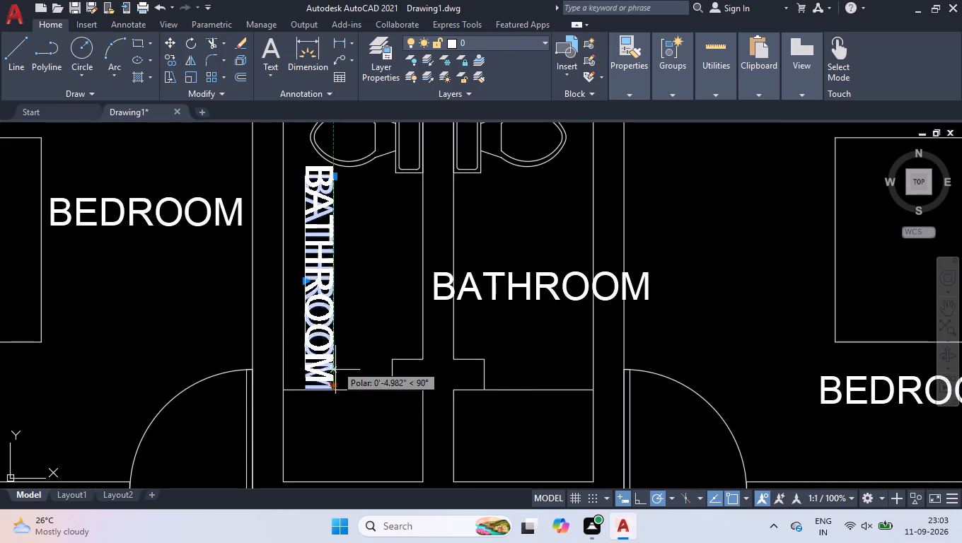
pyautogui.click(337, 347)
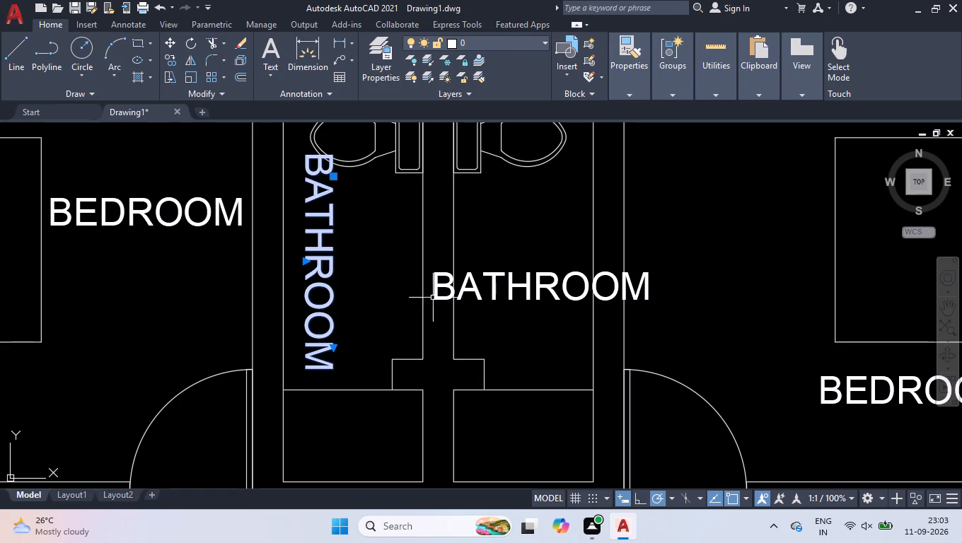
pyautogui.rightClick(352, 235)
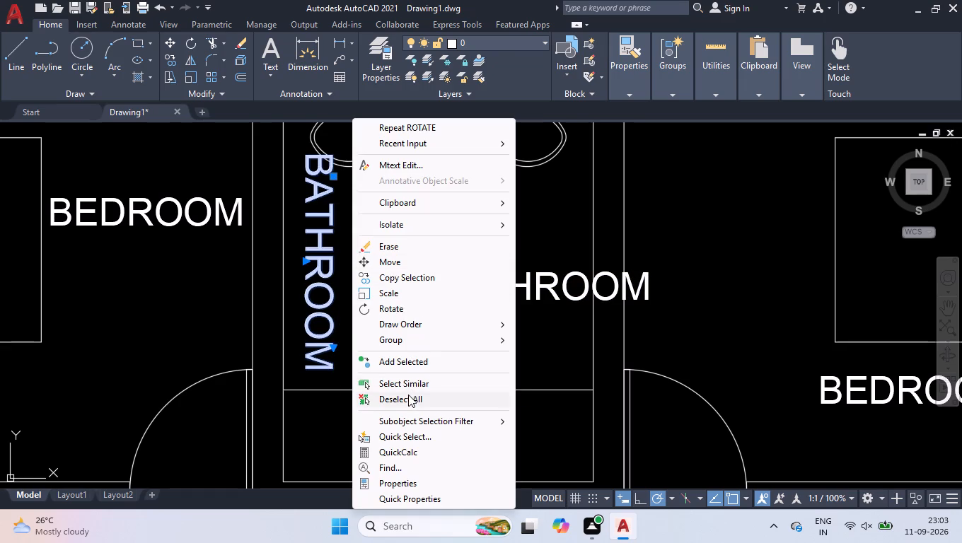
pyautogui.click(408, 397)
# Rotate the right top bathroom's BATHROOM label to 270° about a point on its first letter.
pyautogui.click(512, 296)
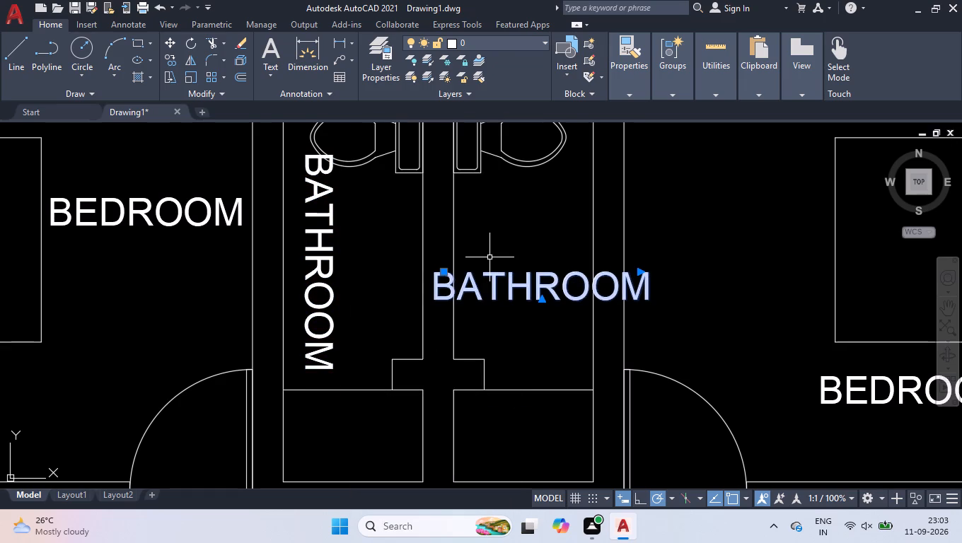
pyautogui.write('RO')
pyautogui.press('Return')
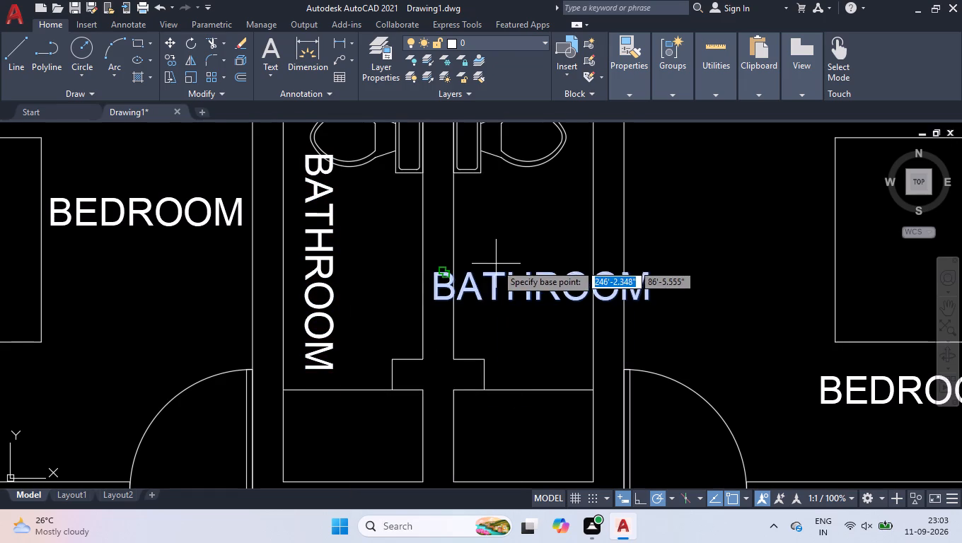
pyautogui.click(439, 281)
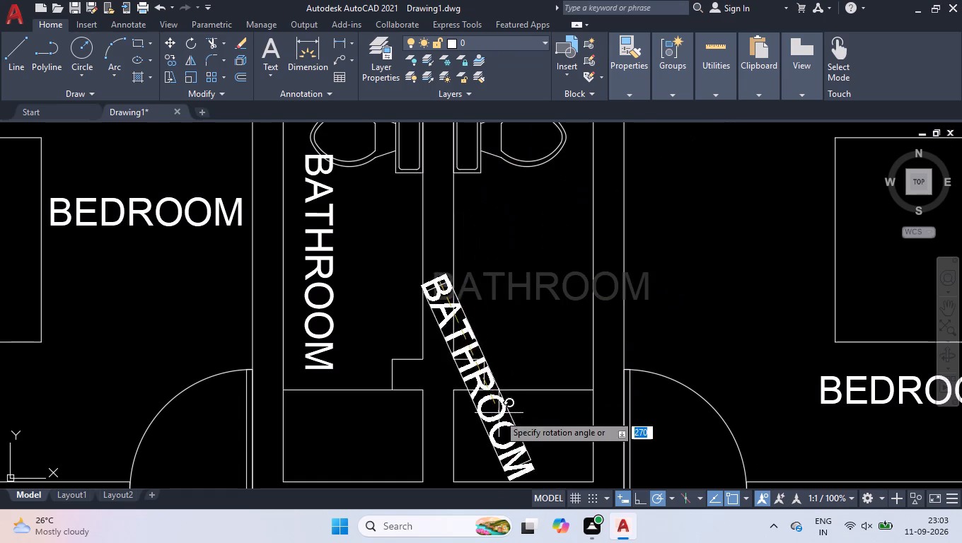
pyautogui.click(434, 453)
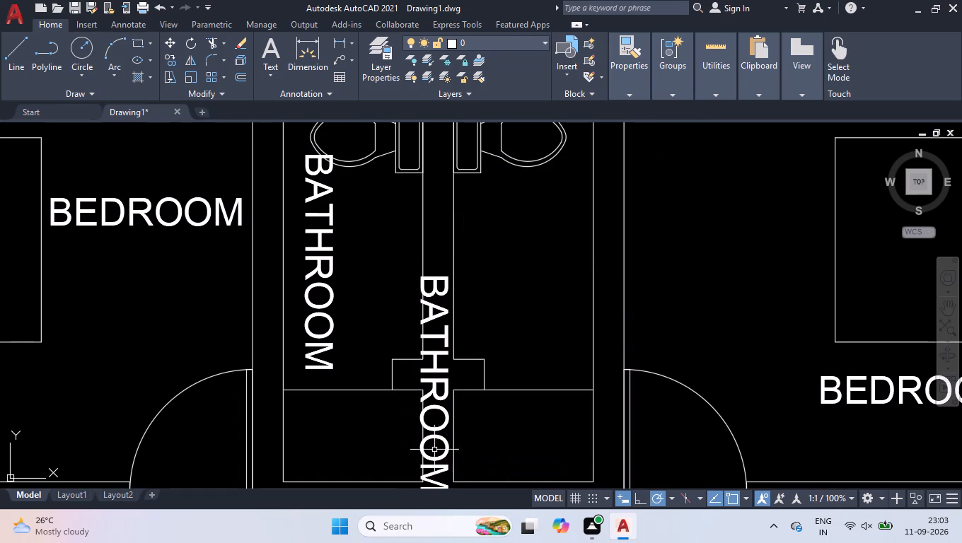
# Move the rotated BATHROOM label from the dividing wall into the right top bathroom, alongside its outer wall below the toilet.
pyautogui.click(439, 389)
pyautogui.click(422, 375)
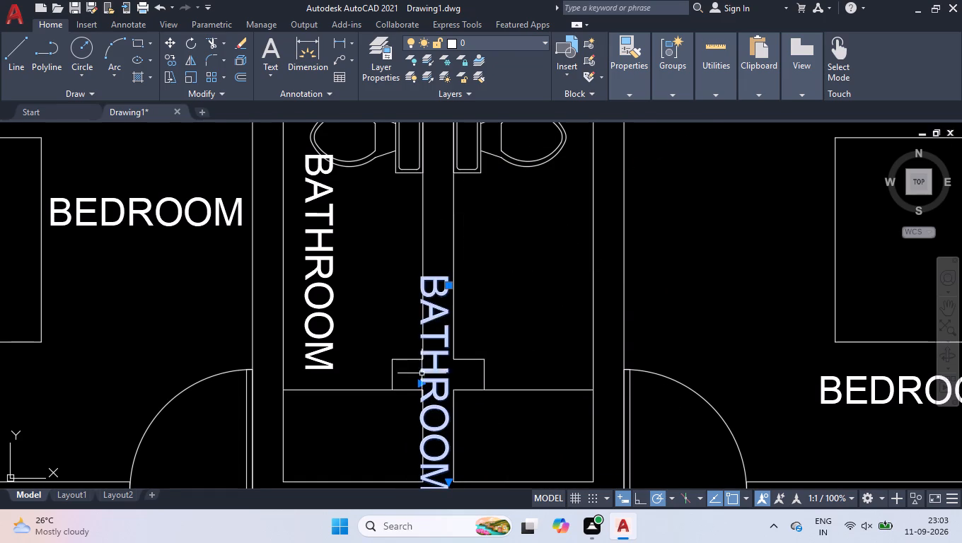
pyautogui.click(446, 287)
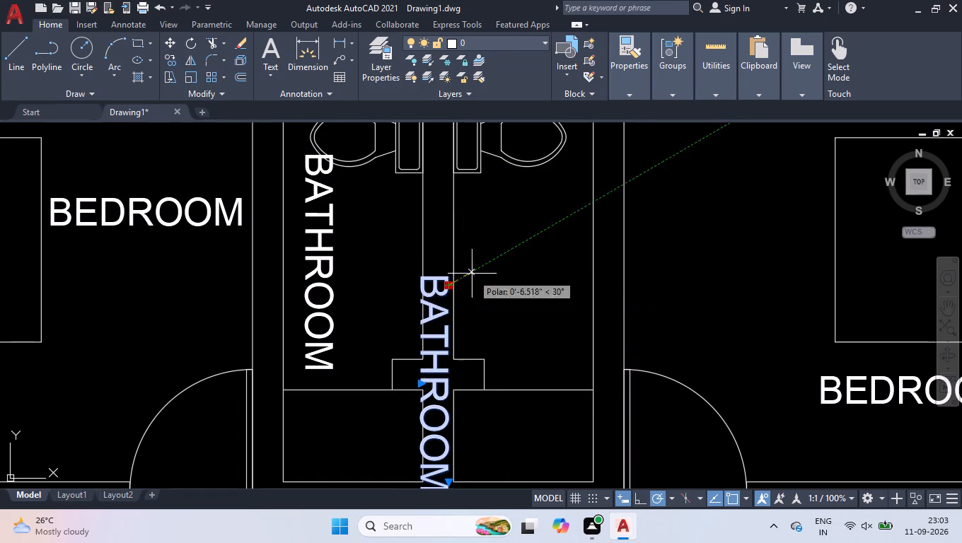
pyautogui.click(579, 169)
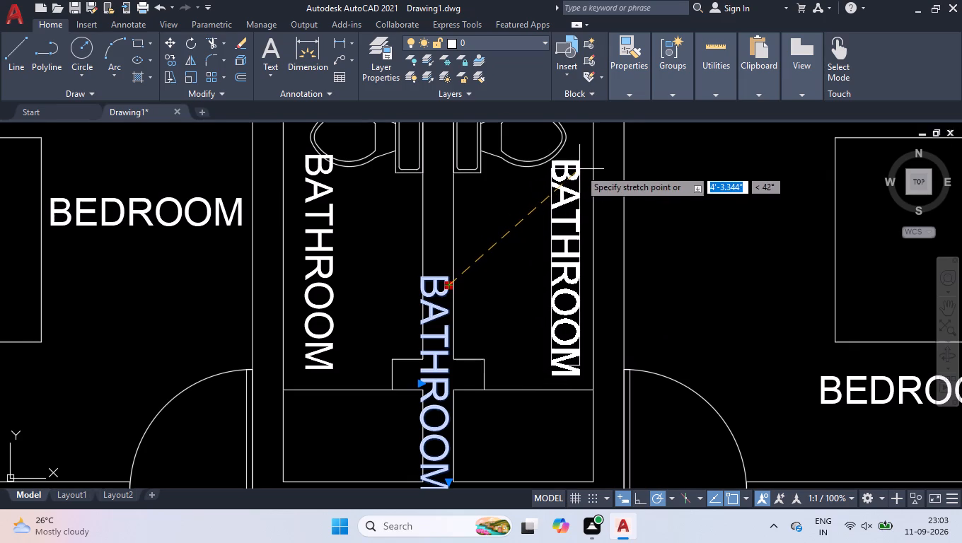
pyautogui.rightClick(511, 217)
pyautogui.click(536, 399)
# Move the left top bathroom's BATHROOM label about 5.6" horizontally toward the adjoining bedroom wall, clear of the toilet.
pyautogui.scroll(-1, 448, 262)
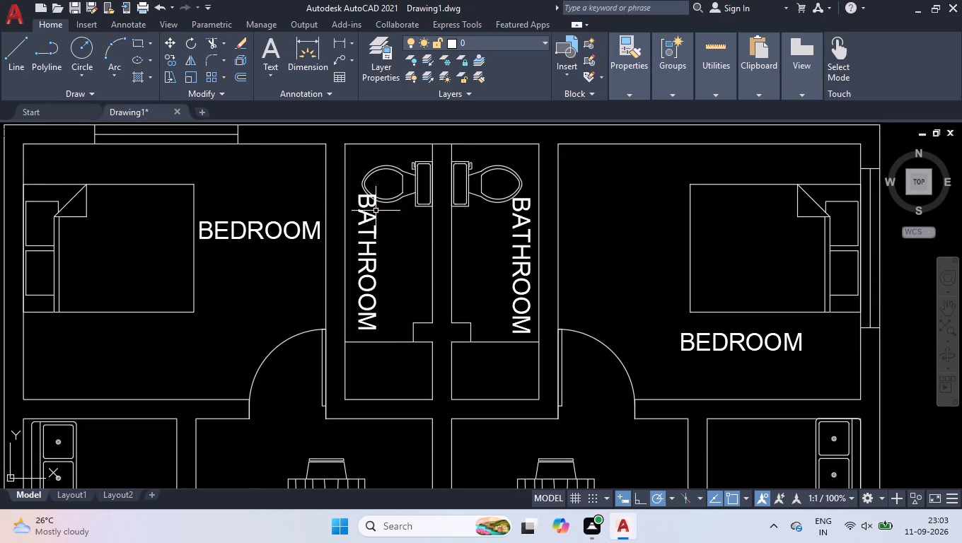
pyautogui.click(376, 216)
pyautogui.scroll(2, 361, 187)
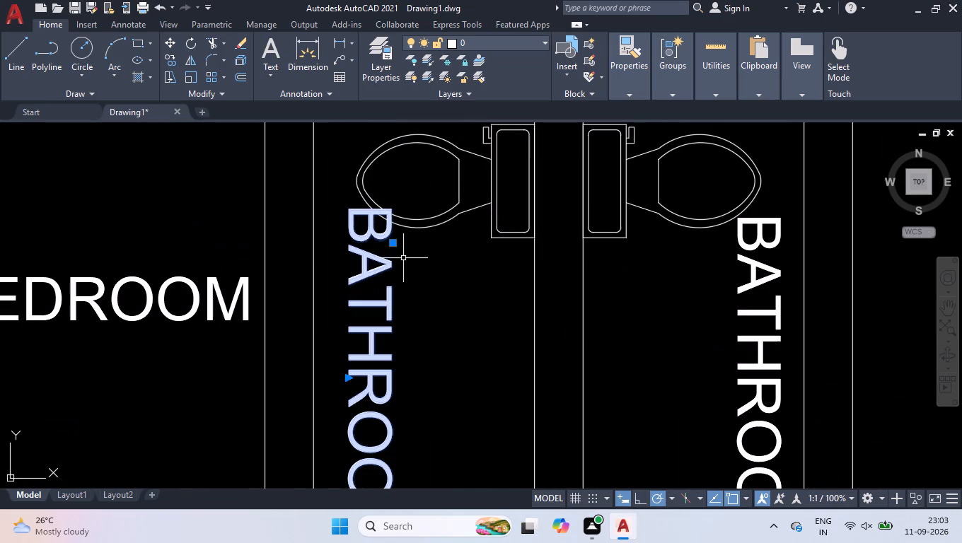
pyautogui.click(391, 244)
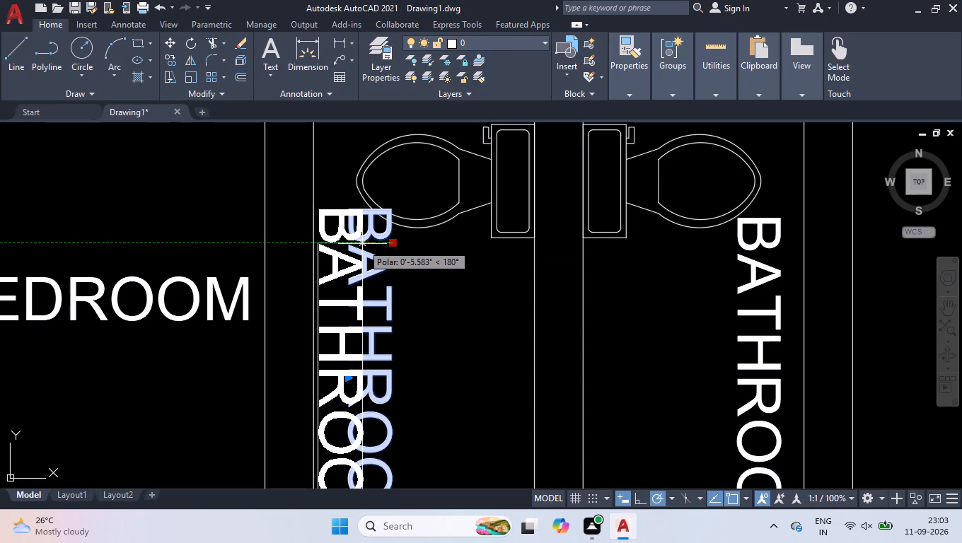
pyautogui.click(362, 244)
pyautogui.moveTo(377, 242); pyautogui.dragTo(383, 251, button='right')
pyautogui.click(476, 403)
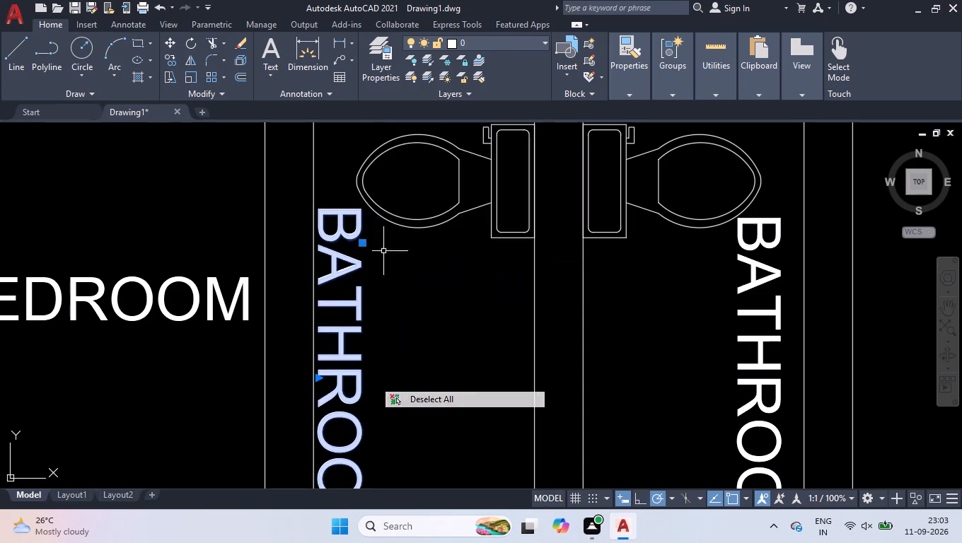
# Select all similar room labels and set their text height to 5".
pyautogui.scroll(-3, 429, 253)
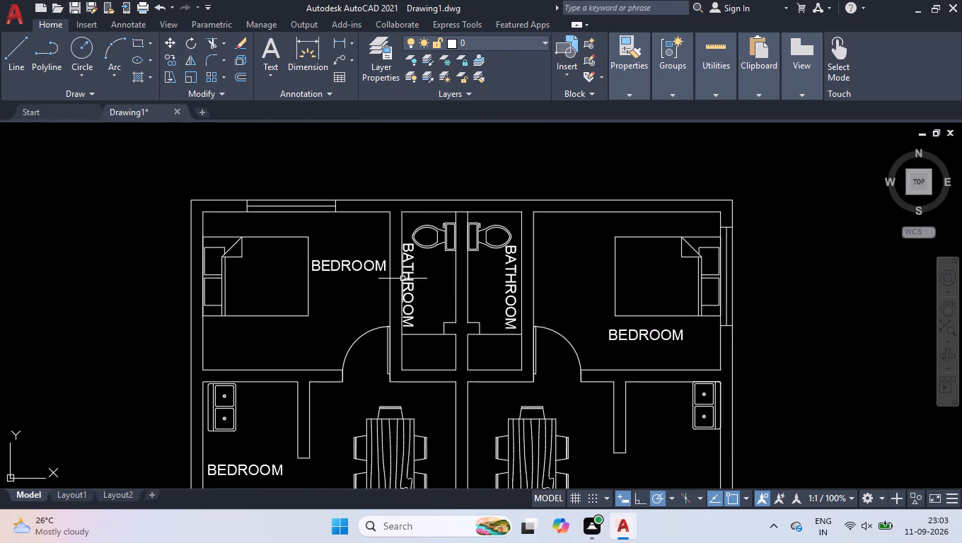
pyautogui.click(407, 278)
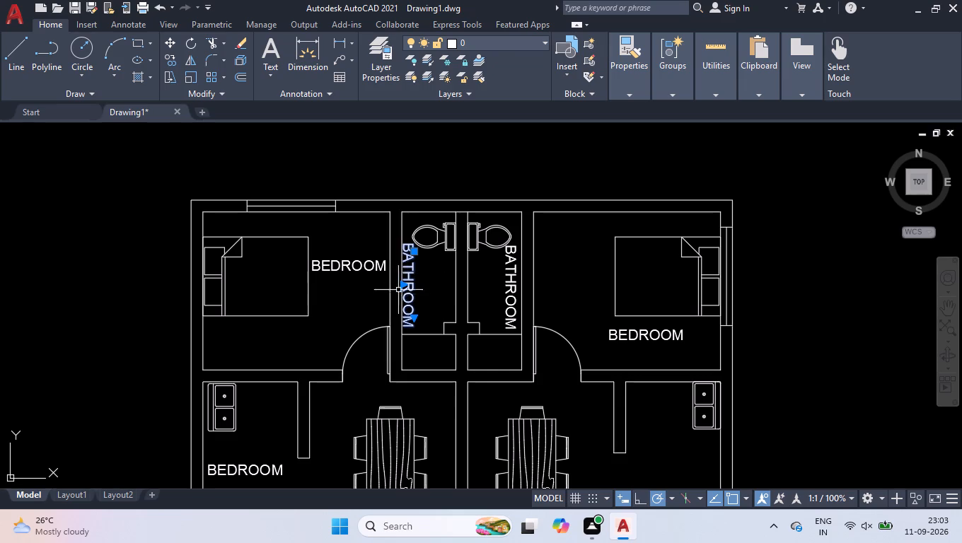
pyautogui.rightClick(409, 284)
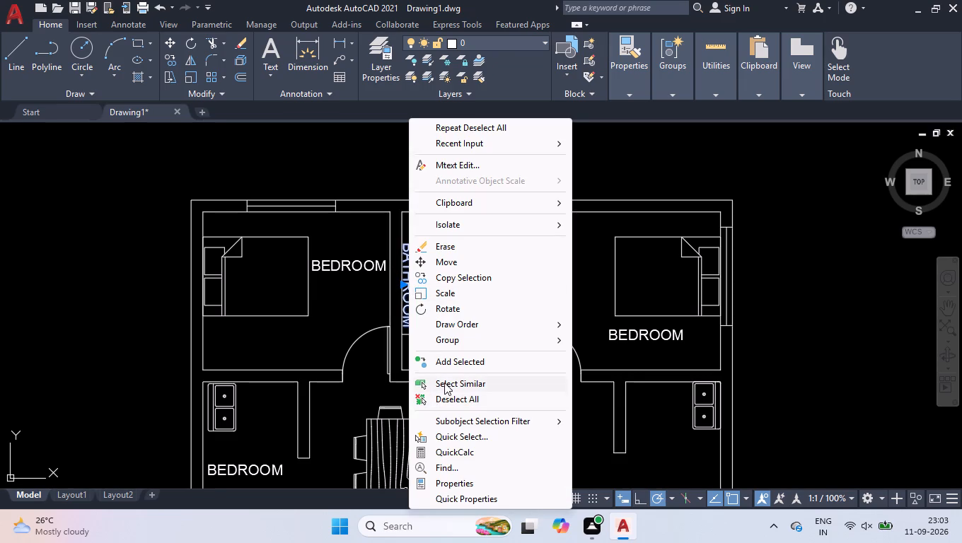
pyautogui.click(444, 382)
pyautogui.scroll(-2, 436, 235)
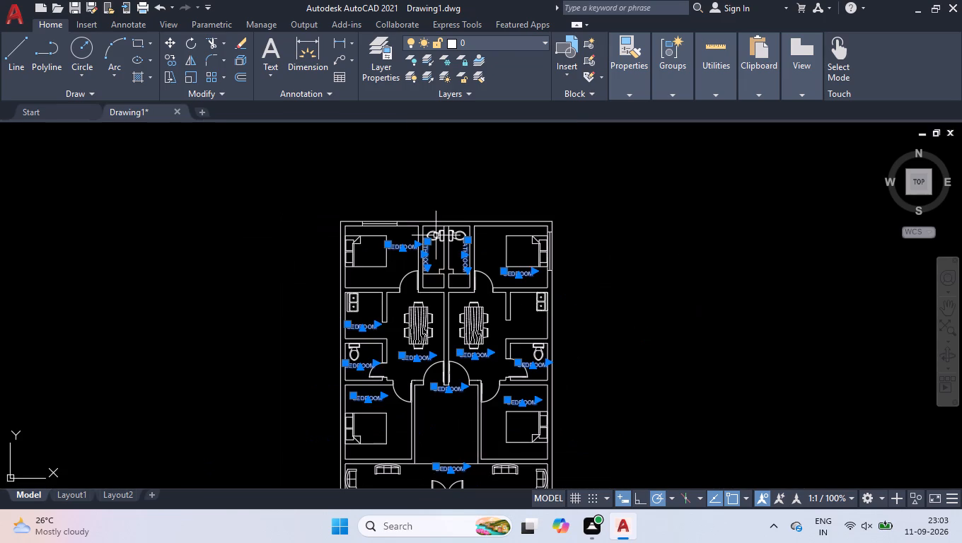
pyautogui.hotkey('ctrl', '1')
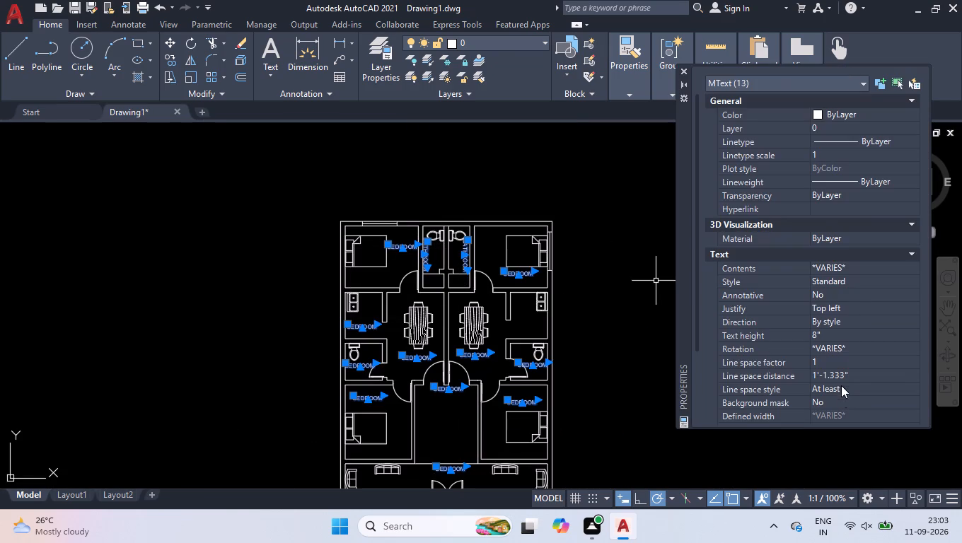
pyautogui.scroll(-1, 799, 244)
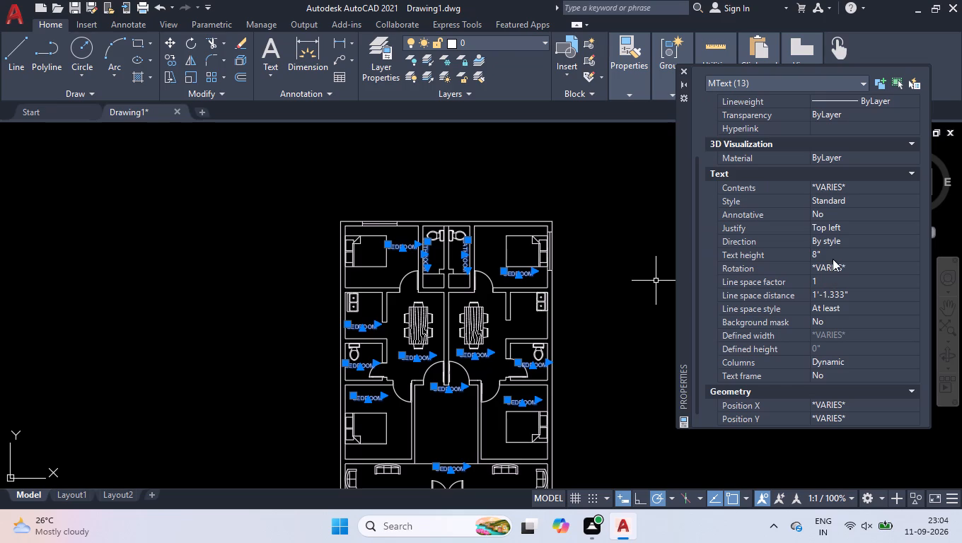
pyautogui.click(834, 255)
pyautogui.press('5')
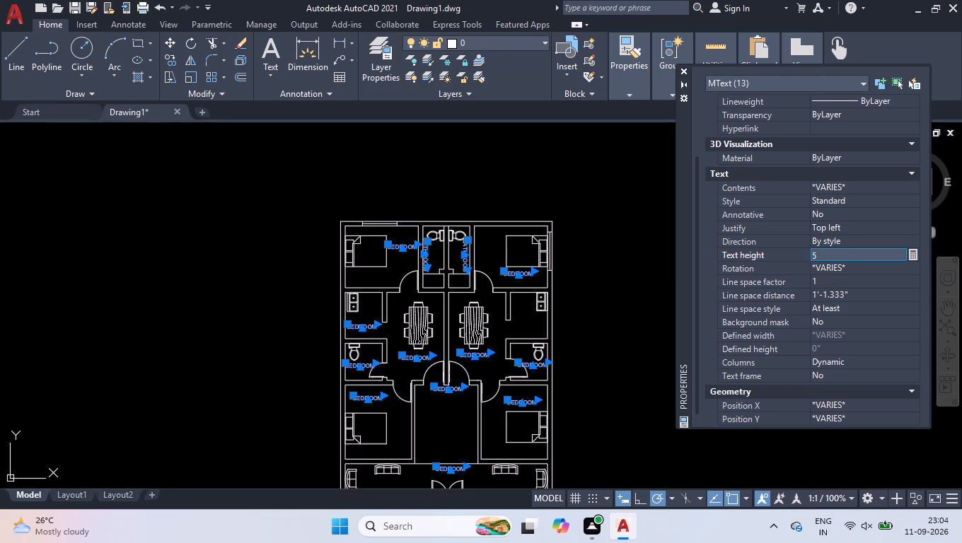
pyautogui.press('Return')
pyautogui.click(686, 74)
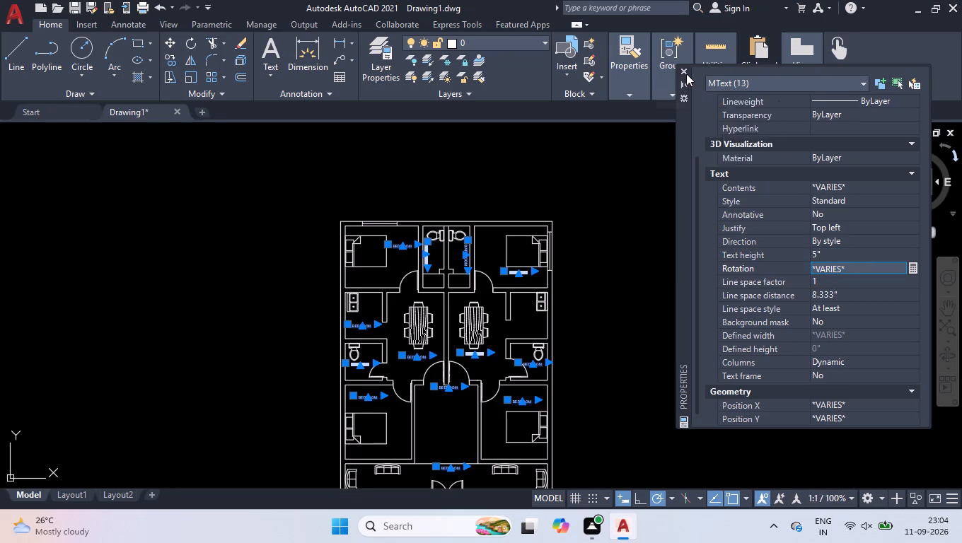
pyautogui.rightClick(677, 209)
pyautogui.click(721, 397)
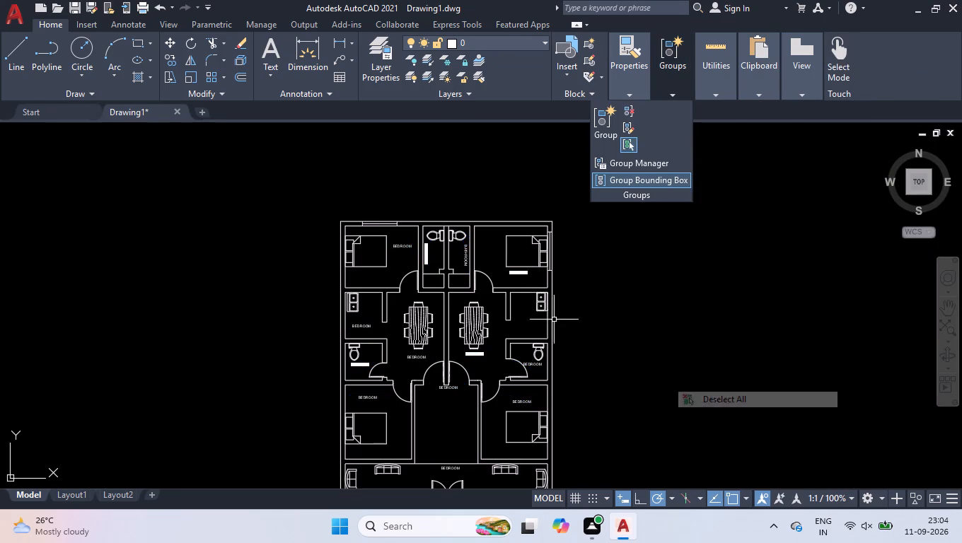
# Move the left top bathroom's BATHROOM label about 1'-3" horizontally toward the room's centre.
pyautogui.scroll(4, 422, 245)
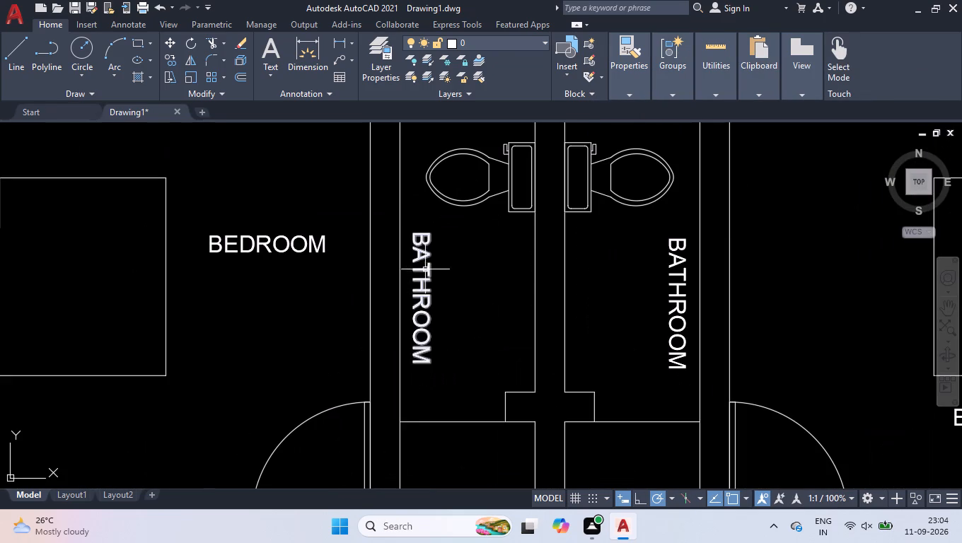
pyautogui.click(425, 268)
pyautogui.click(431, 214)
pyautogui.click(480, 219)
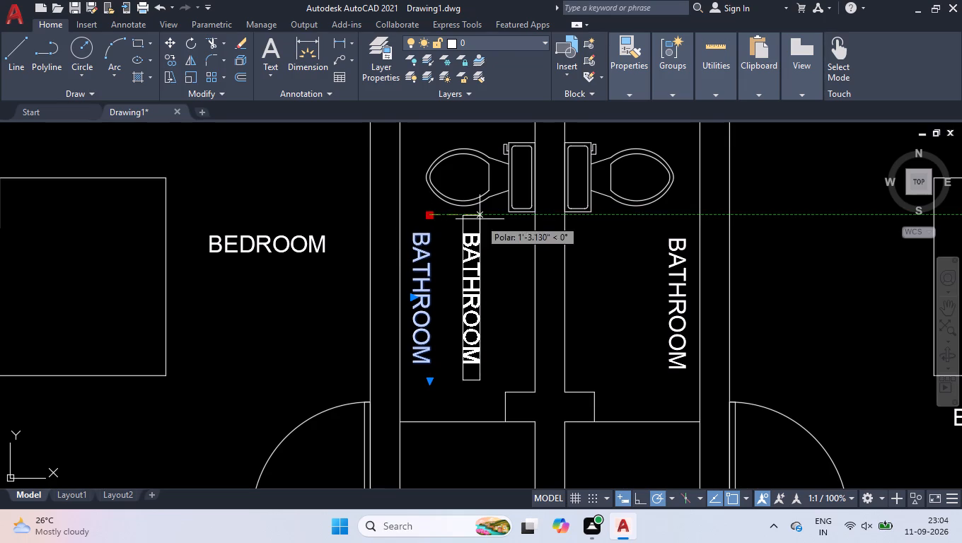
# Shift the right top bathroom's BATHROOM label slightly inward from the outer wall, and clear the selection.
pyautogui.click(685, 236)
pyautogui.click(654, 259)
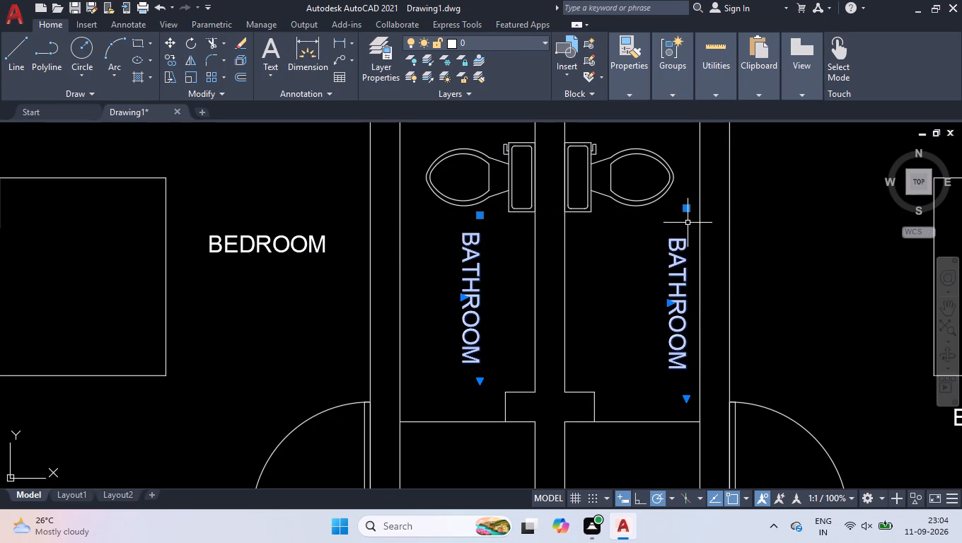
pyautogui.click(687, 206)
pyautogui.click(671, 209)
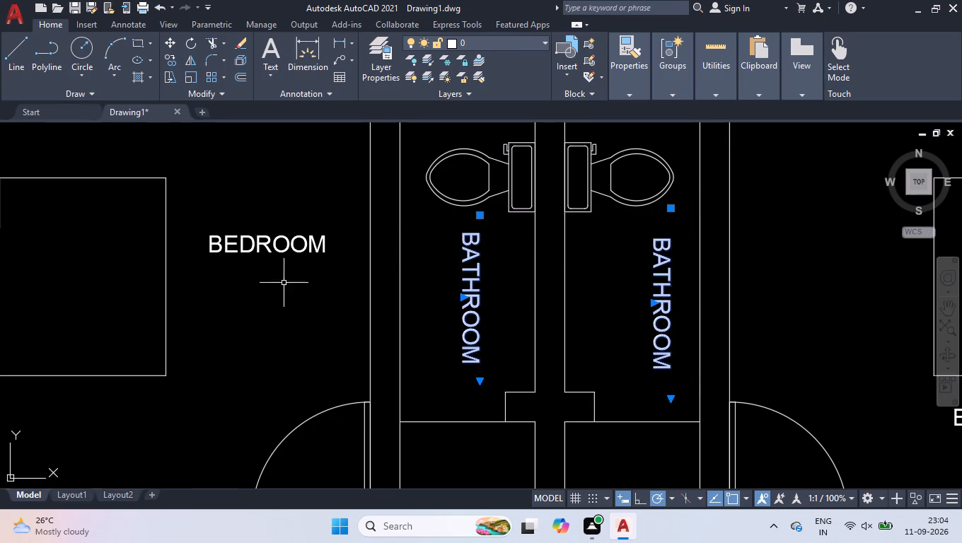
pyautogui.rightClick(228, 303)
pyautogui.click(249, 397)
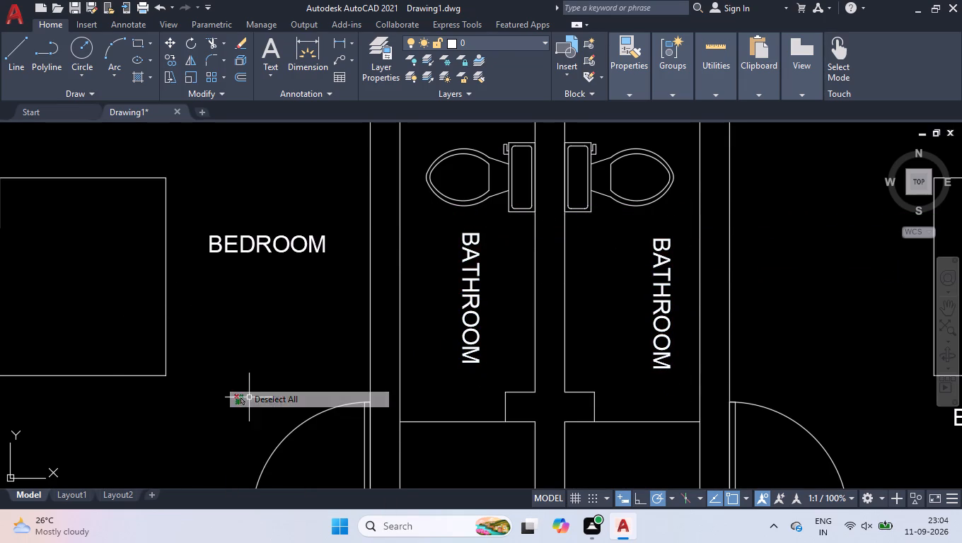
# Change the BEDROOM label in the left half's room with the double sink to KITCHEN.
pyautogui.scroll(-3, 405, 240)
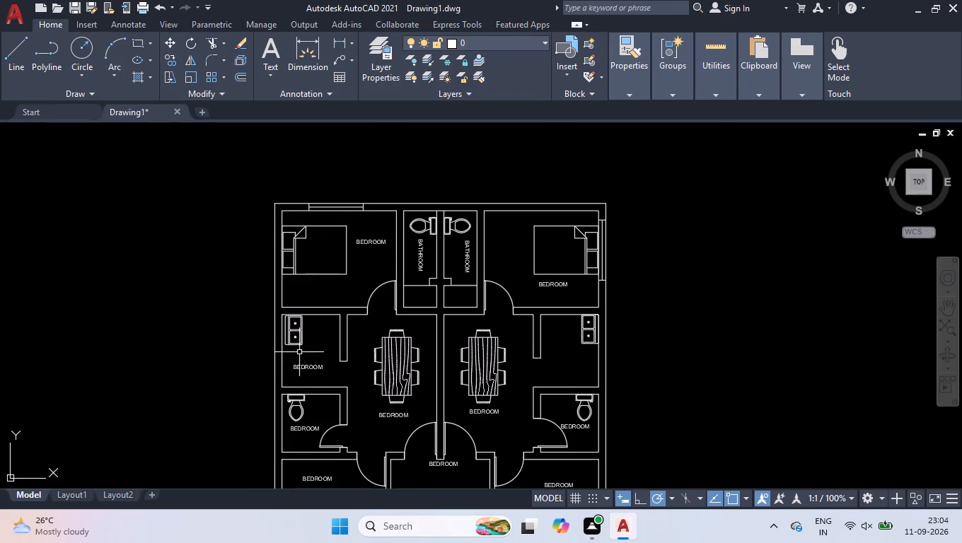
pyautogui.scroll(2, 301, 363)
pyautogui.doubleClick(315, 380)
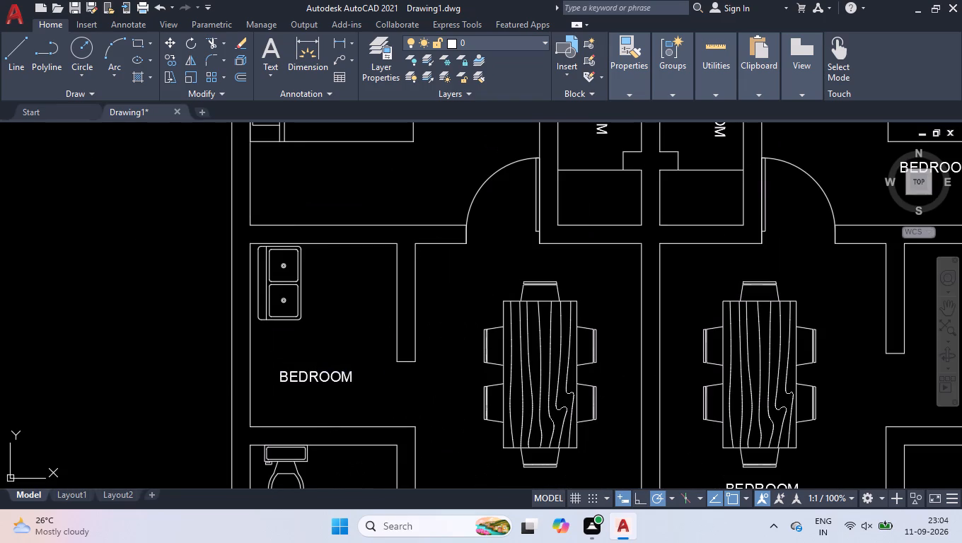
pyautogui.scroll(3, 315, 378)
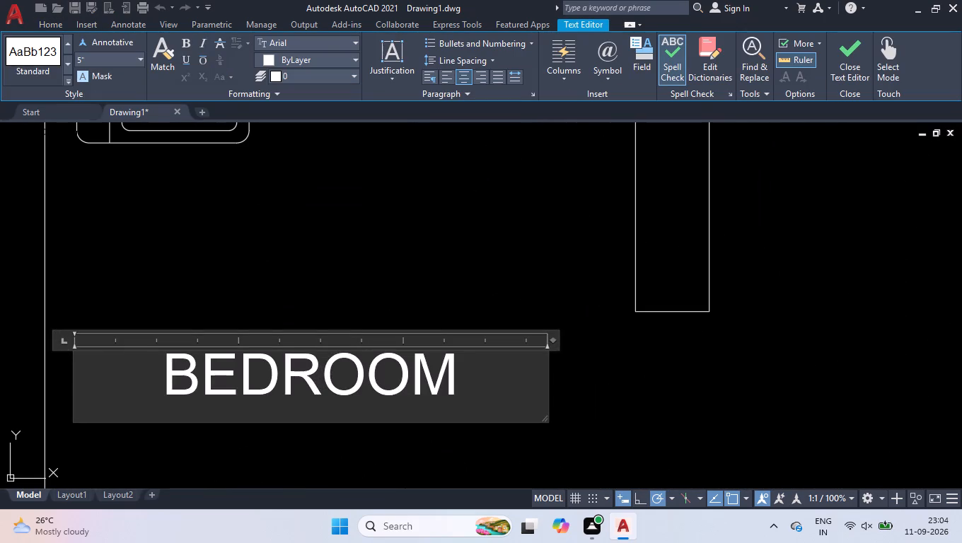
pyautogui.hotkey('ctrl', 'a')
pyautogui.write('KITCHEN')
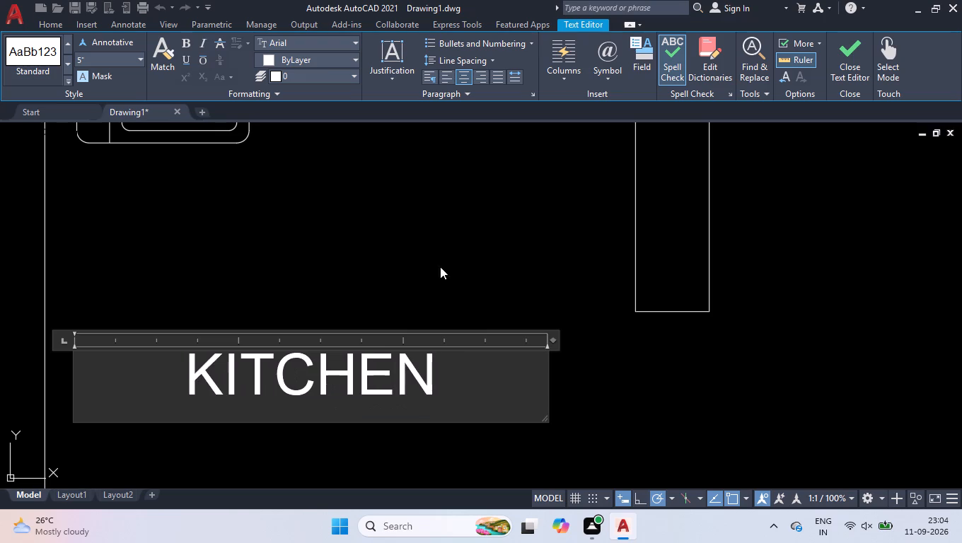
pyautogui.moveTo(416, 163); pyautogui.dragTo(417, 170)
# Change the BEDROOM label below the left half's dining table to LIVING/ DINING.
pyautogui.scroll(-3, 398, 216)
pyautogui.scroll(-4, 369, 298)
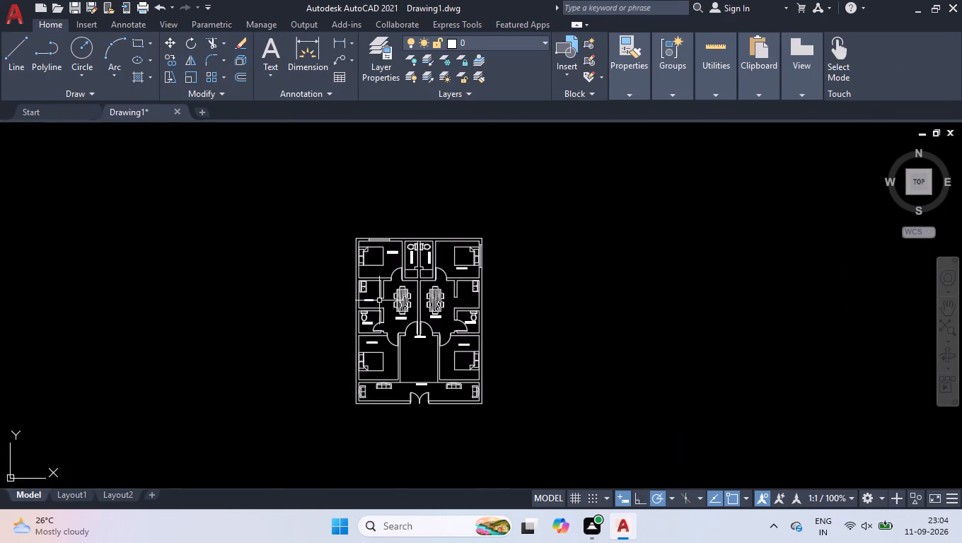
pyautogui.scroll(2, 402, 341)
pyautogui.scroll(3, 394, 272)
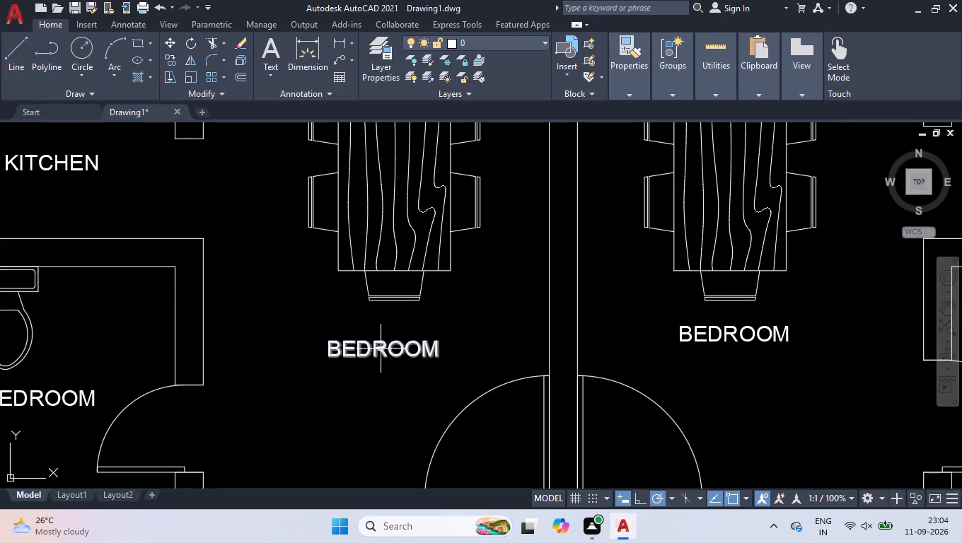
pyautogui.doubleClick(380, 351)
pyautogui.hotkey('ctrl', 'a')
pyautogui.write('LO')
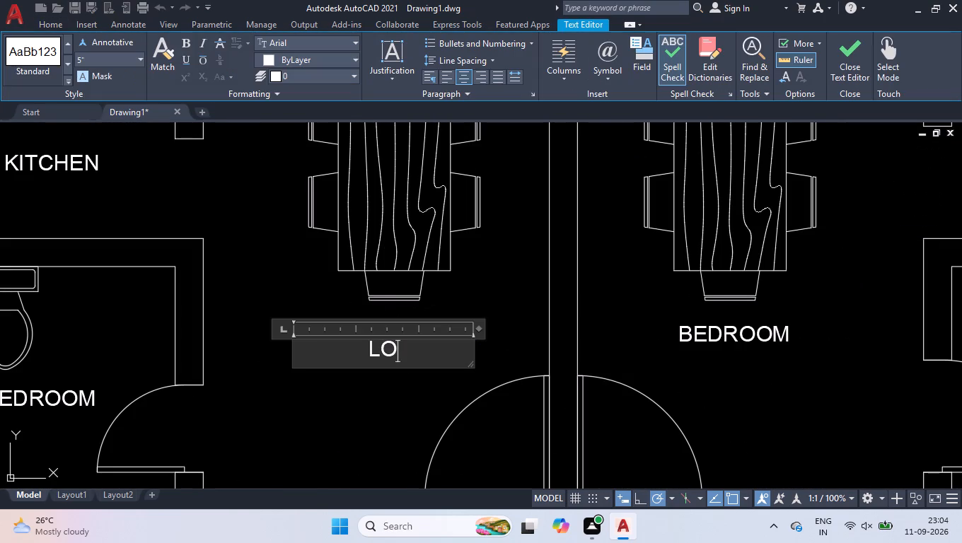
pyautogui.press('BackSpace')
pyautogui.write('IVING')
pyautogui.write('/ DININ')
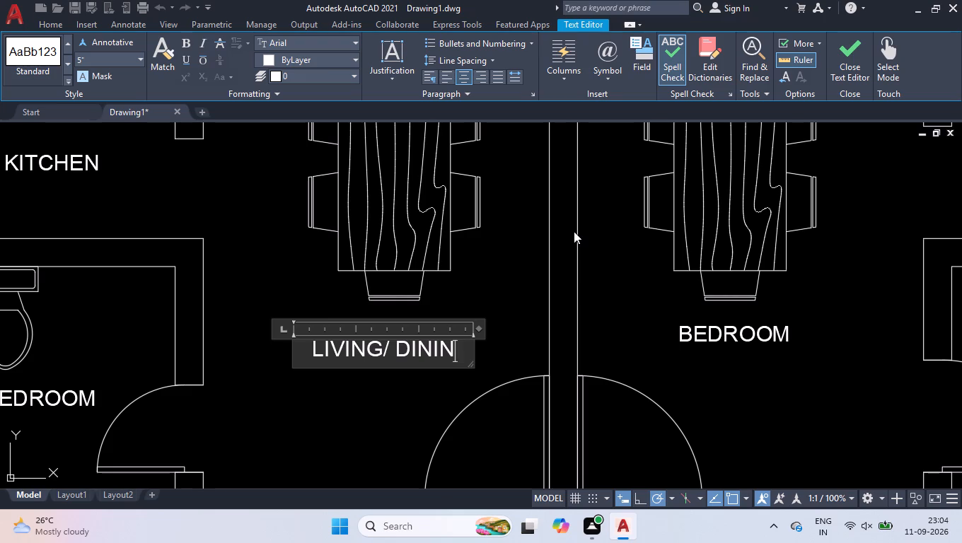
pyautogui.press('g')
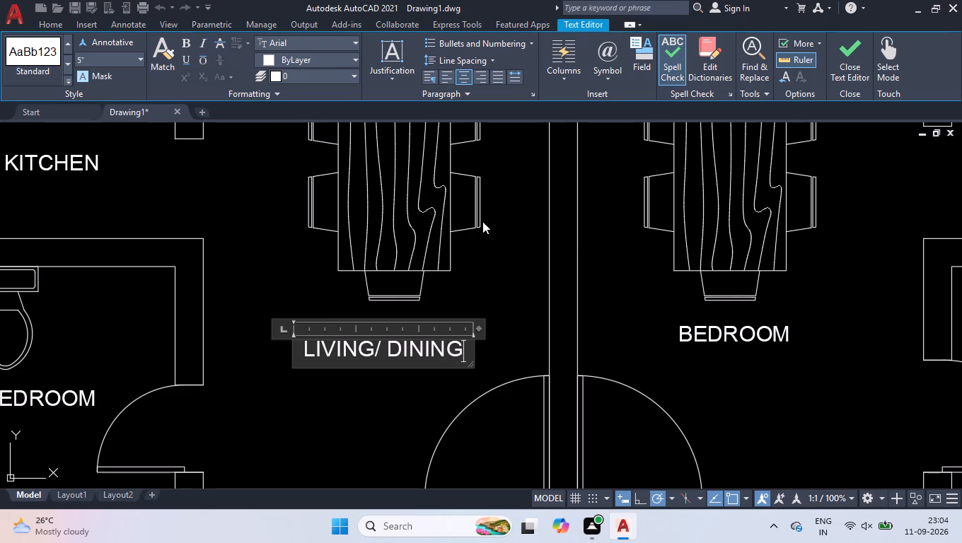
pyautogui.click(483, 264)
# Change the BEDROOM label below the right half's dining table to LIVING/DINING.
pyautogui.scroll(-2, 483, 273)
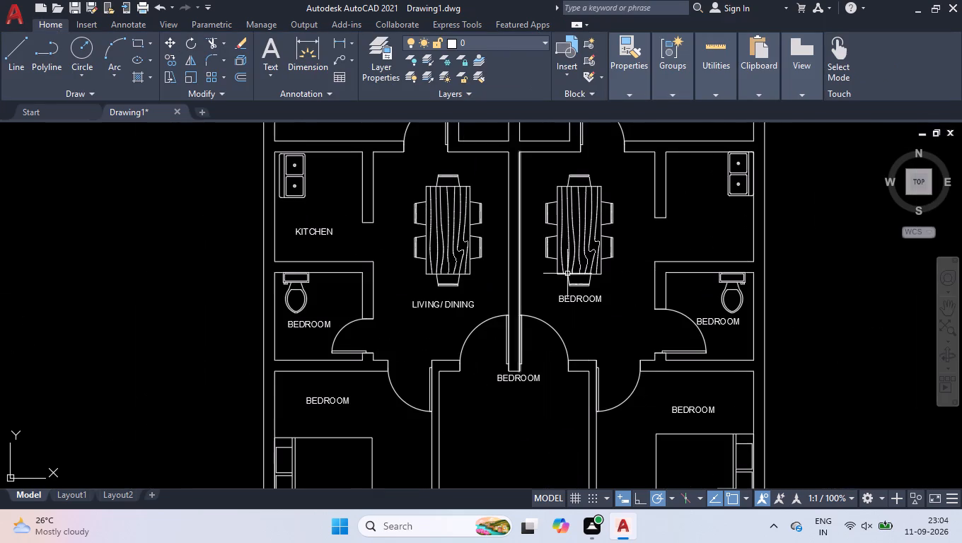
pyautogui.scroll(1, 648, 243)
pyautogui.scroll(1, 551, 327)
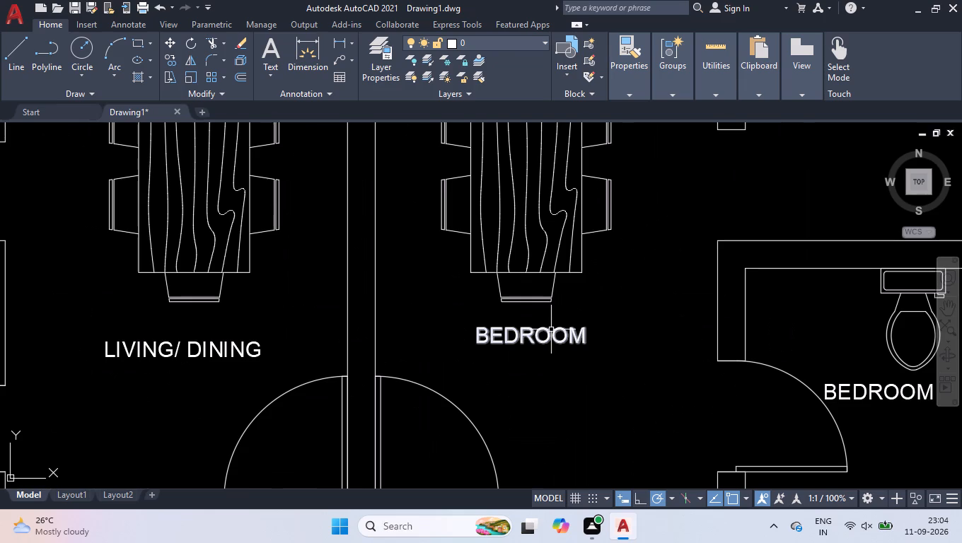
pyautogui.scroll(1, 549, 333)
pyautogui.doubleClick(547, 334)
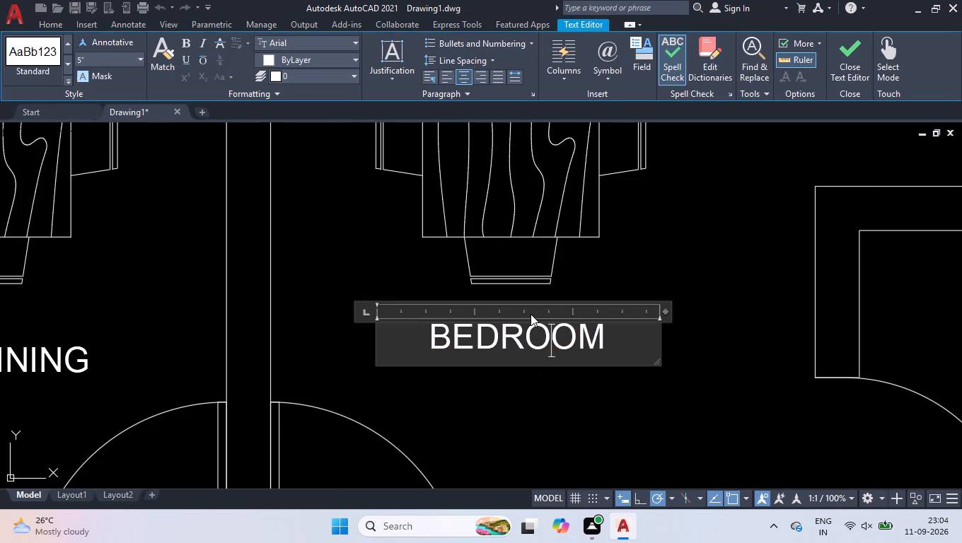
pyautogui.hotkey('ctrl', 'a')
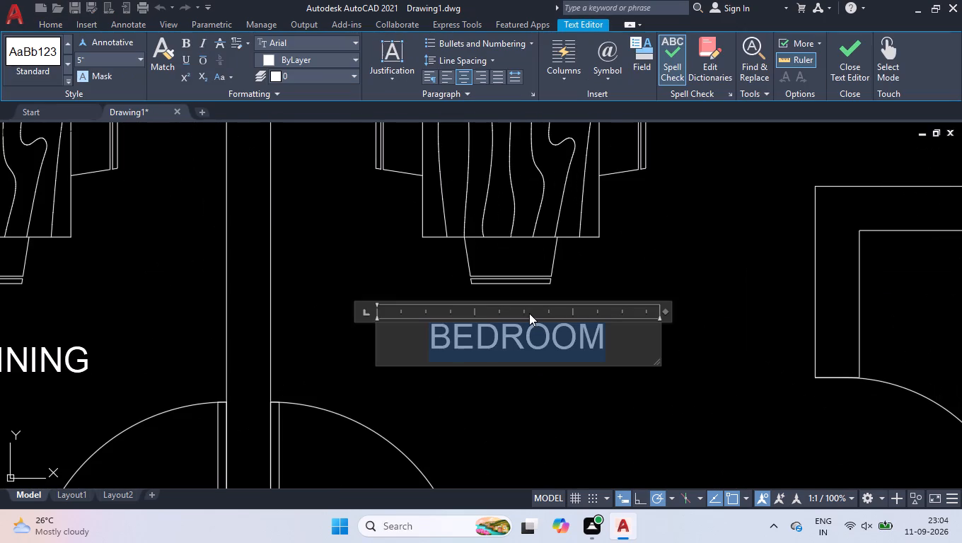
pyautogui.write('LIVING')
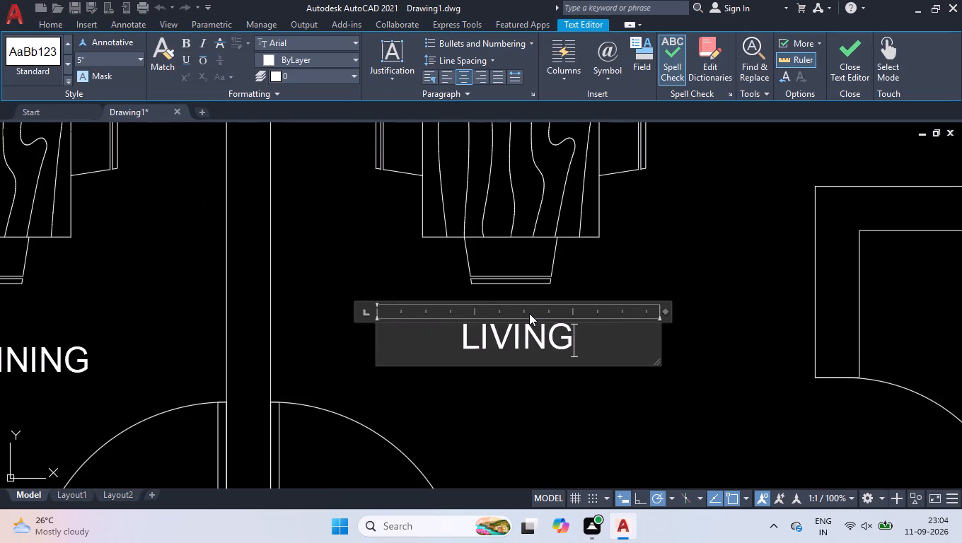
pyautogui.write('/DINING')
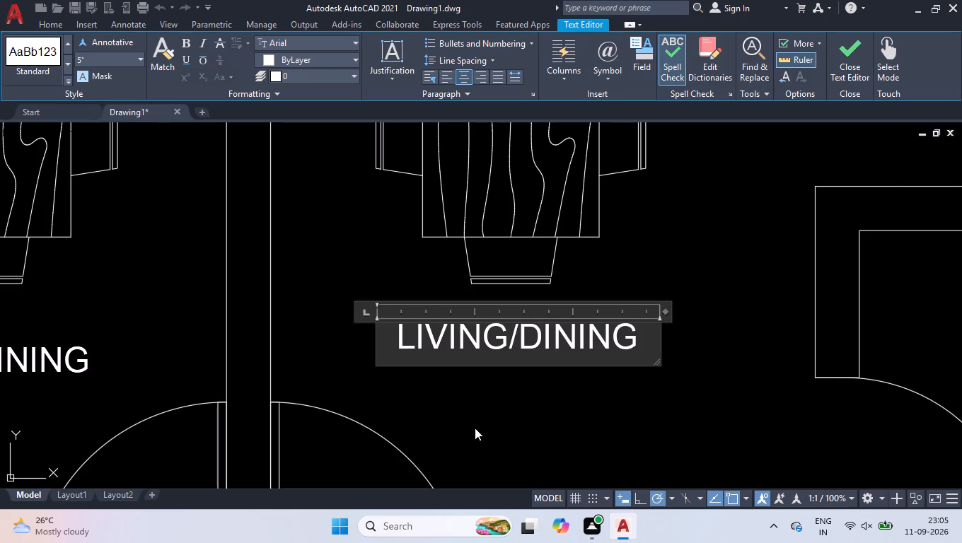
pyautogui.click(470, 409)
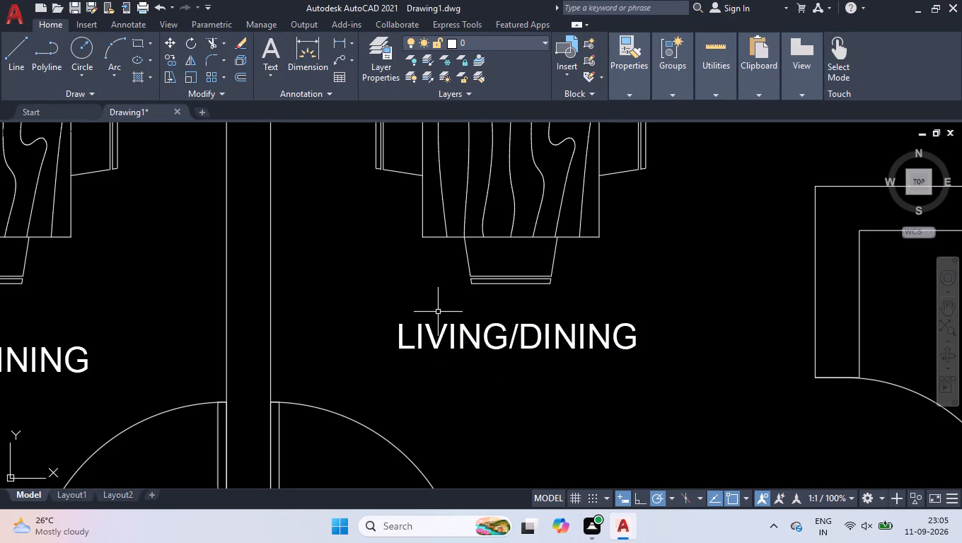
# Change the BEDROOM label in the right half's small toilet room beside the living area to TOILET.
pyautogui.scroll(-4, 431, 313)
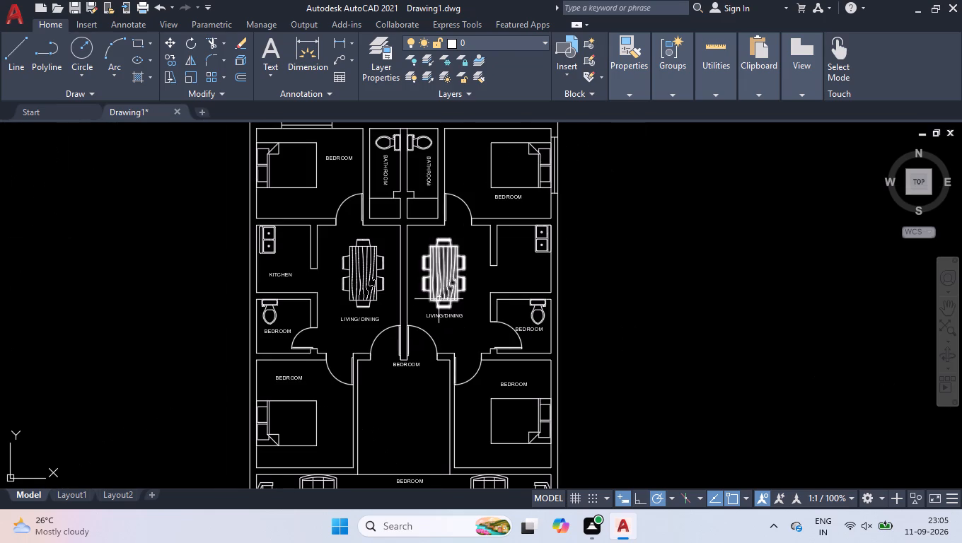
pyautogui.scroll(5, 530, 326)
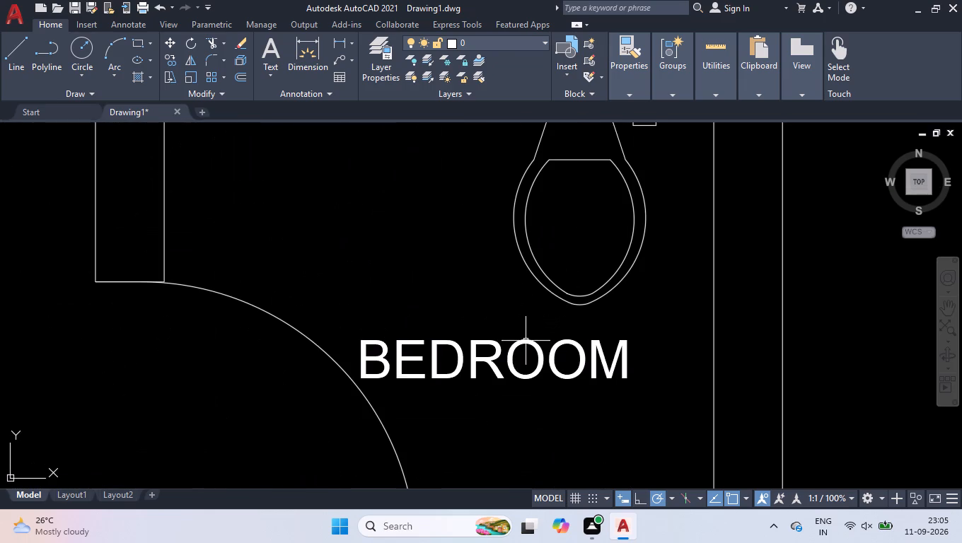
pyautogui.doubleClick(526, 341)
pyautogui.hotkey('ctrl', 'a')
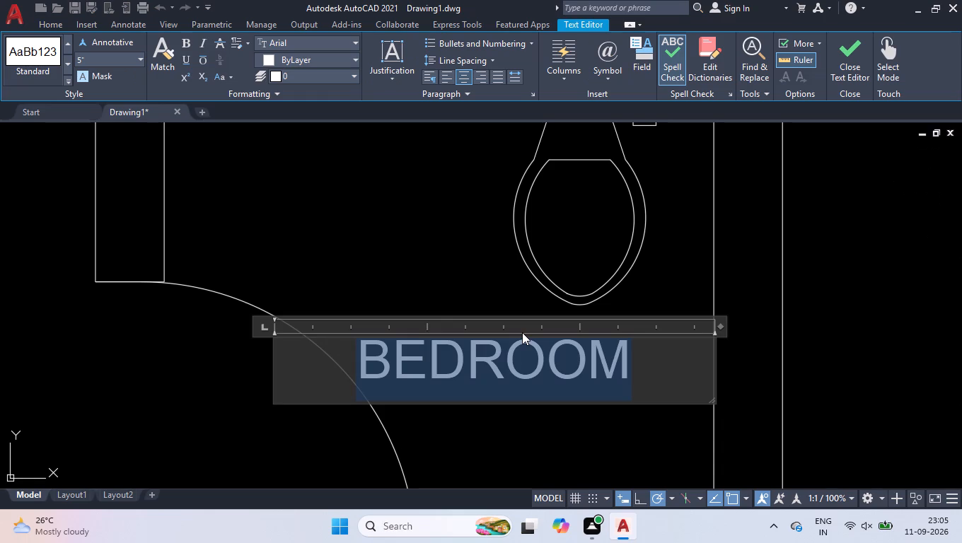
pyautogui.write('TOILET')
pyautogui.click(470, 281)
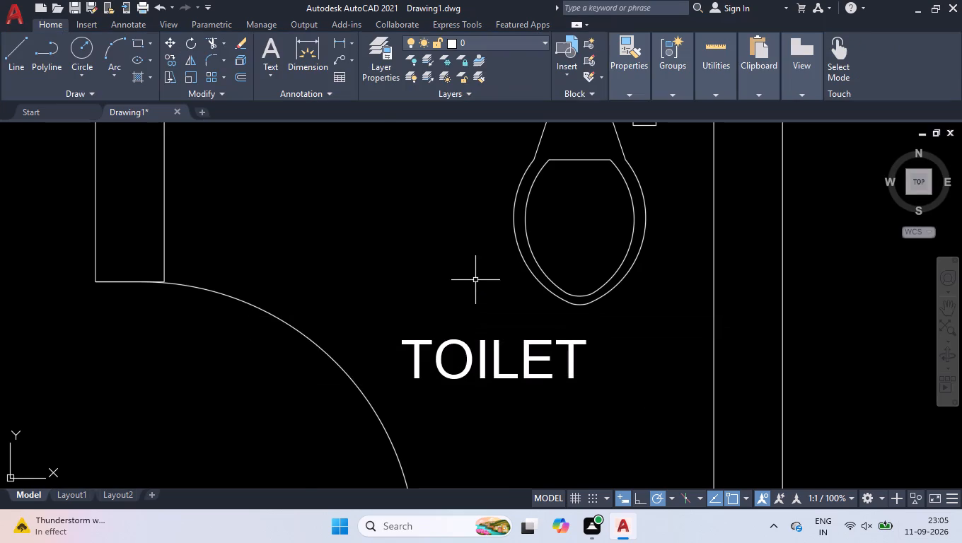
# Change the BEDROOM label in the left half's small toilet room below the kitchen to TOILET.
pyautogui.scroll(-5, 477, 275)
pyautogui.scroll(2, 227, 284)
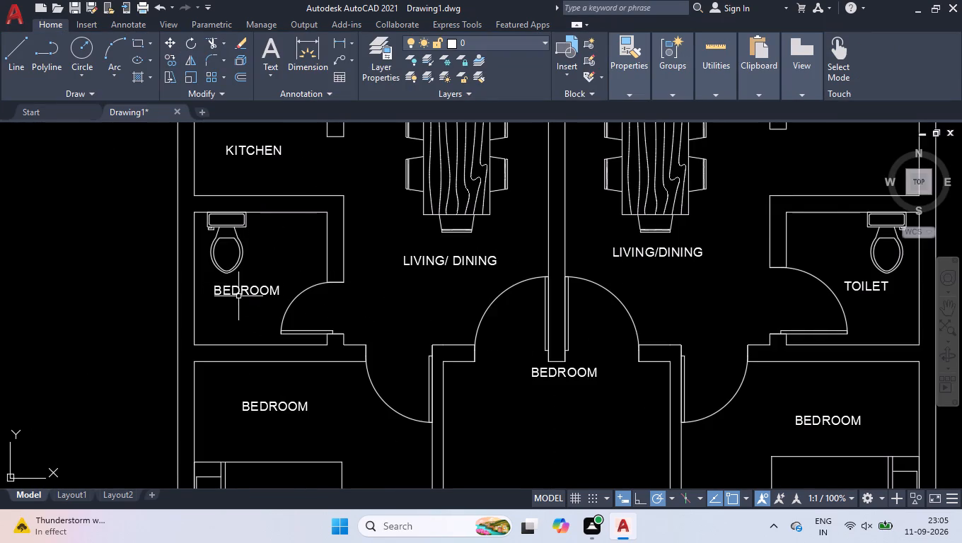
pyautogui.scroll(2, 239, 291)
pyautogui.doubleClick(239, 288)
pyautogui.scroll(1, 238, 288)
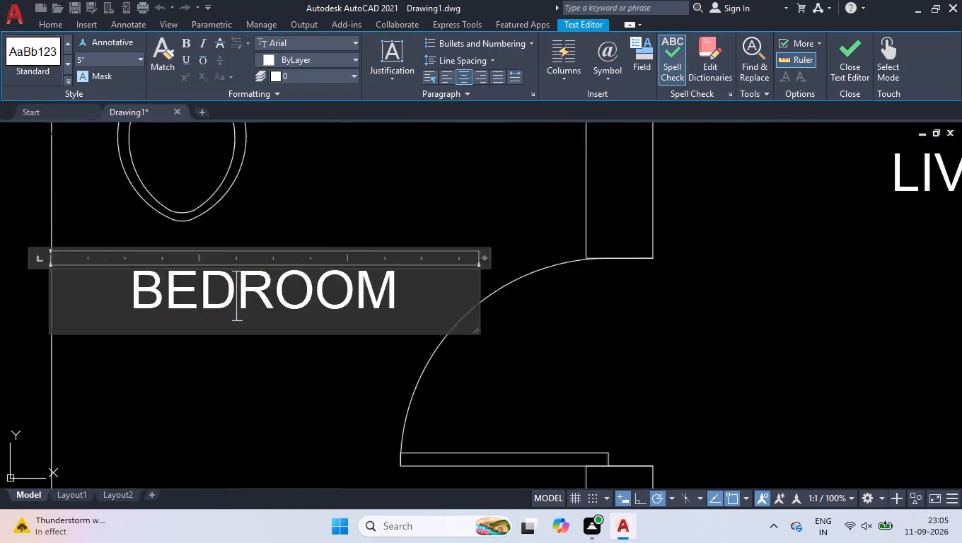
pyautogui.scroll(1, 238, 288)
pyautogui.hotkey('ctrl', 'a')
pyautogui.write('TOILET')
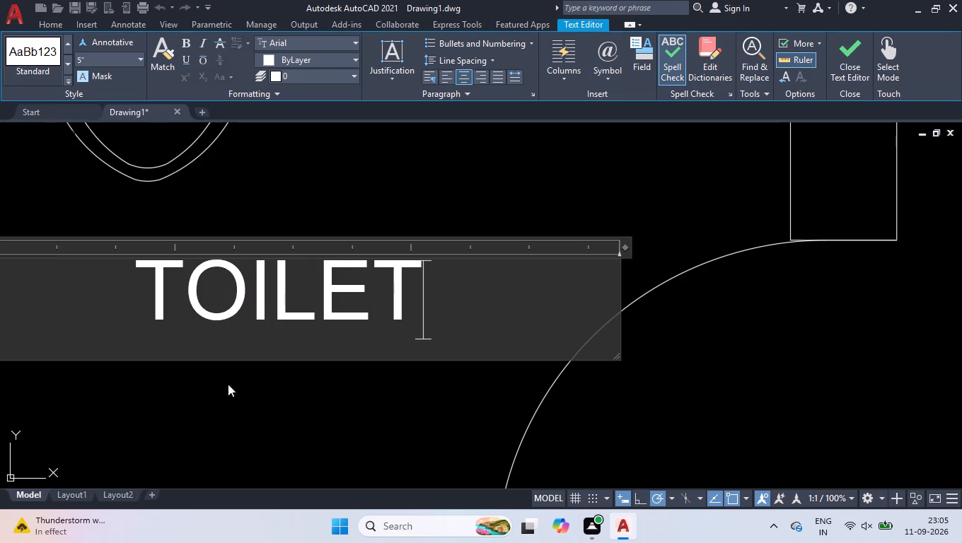
pyautogui.click(240, 414)
# Change the BEDROOM label in the bottom strip with the sofas and double door to BALCONY.
pyautogui.scroll(-3, 293, 355)
pyautogui.scroll(-2, 228, 328)
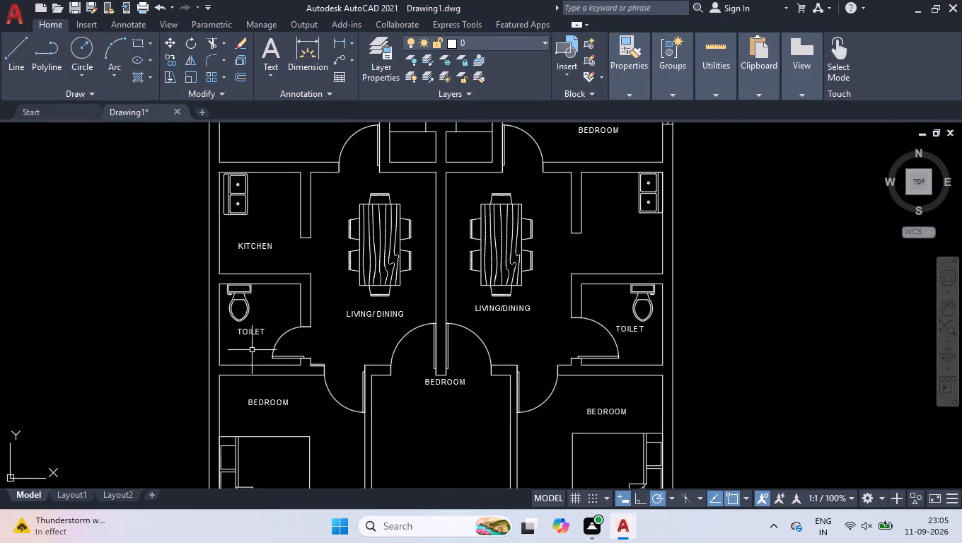
pyautogui.scroll(-1, 433, 315)
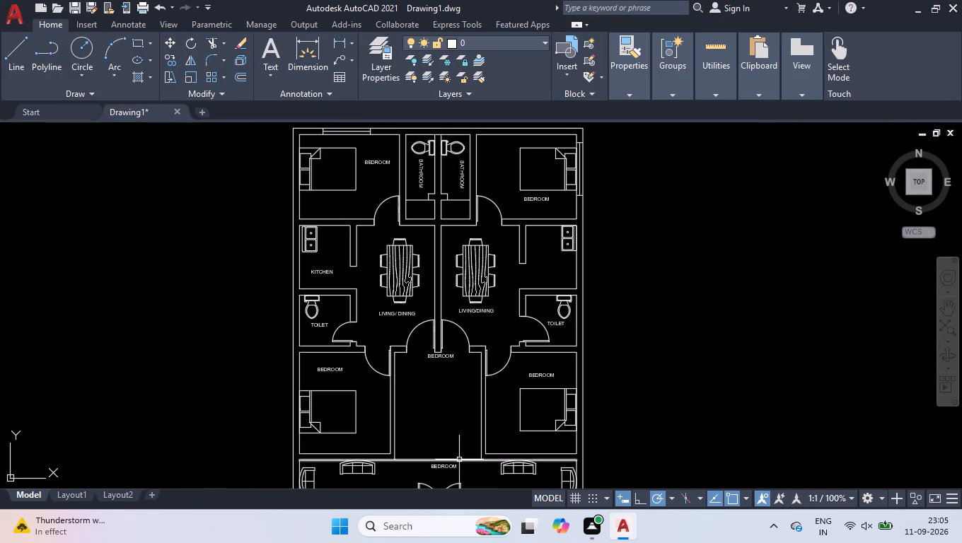
pyautogui.scroll(-1, 419, 369)
pyautogui.scroll(3, 434, 440)
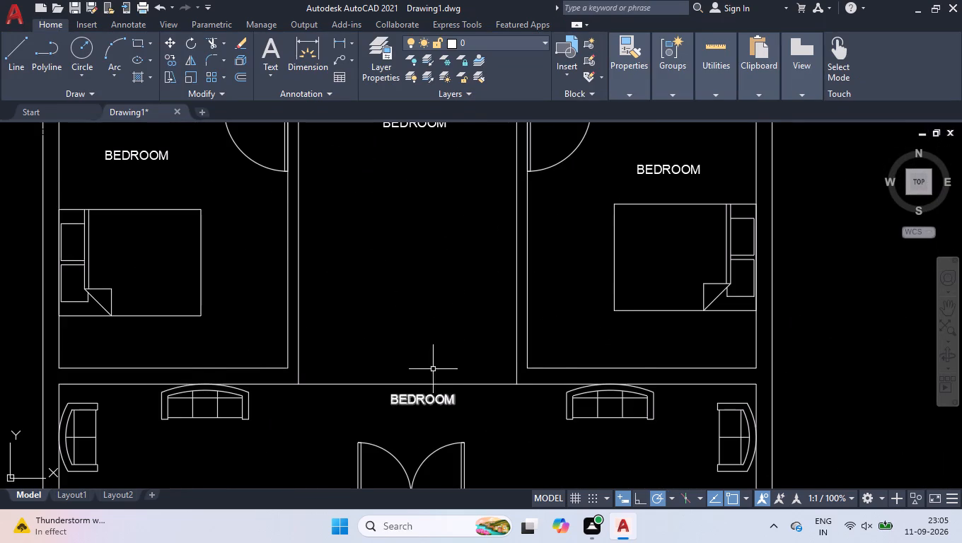
pyautogui.scroll(-1, 434, 324)
pyautogui.scroll(3, 396, 377)
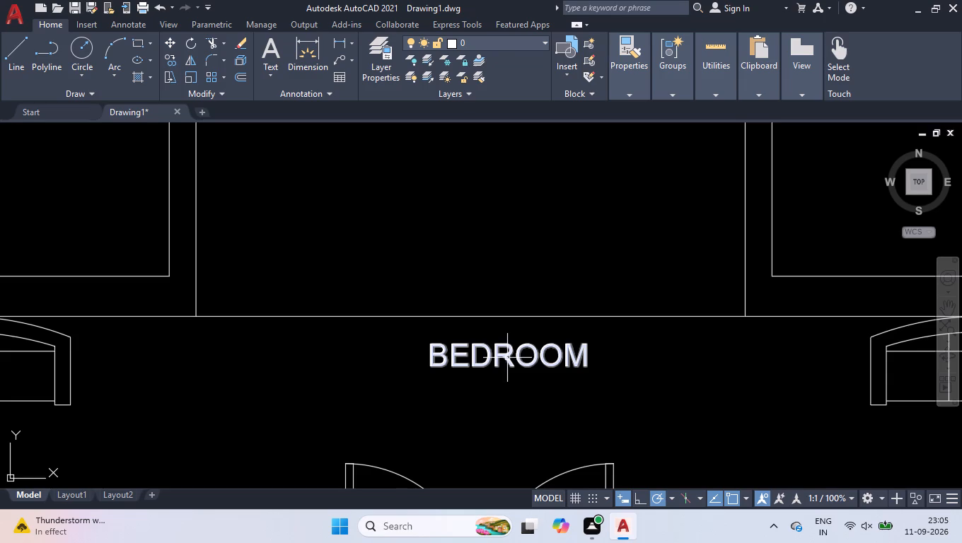
pyautogui.doubleClick(507, 358)
pyautogui.moveTo(604, 360); pyautogui.dragTo(467, 370)
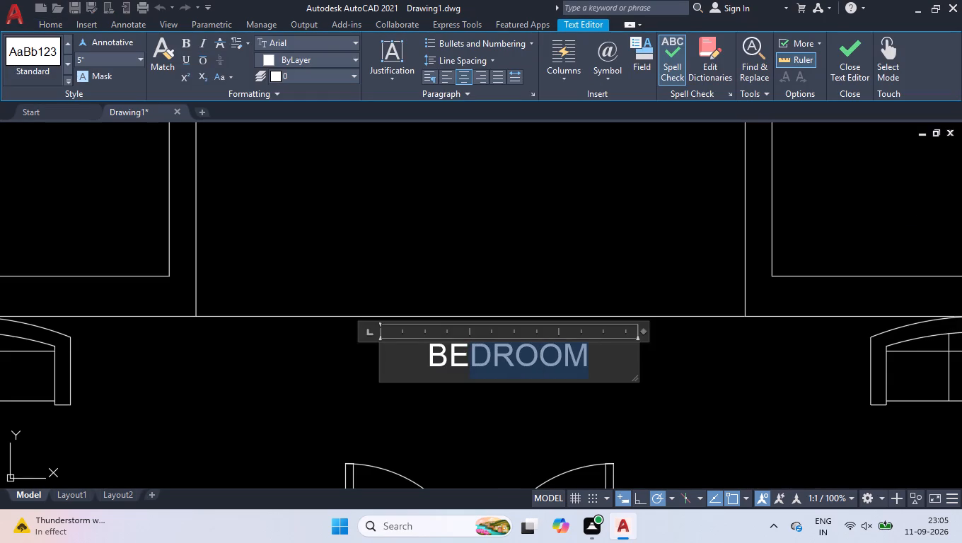
pyautogui.moveTo(467, 370); pyautogui.dragTo(458, 366)
pyautogui.press('a')
pyautogui.write('LCONY')
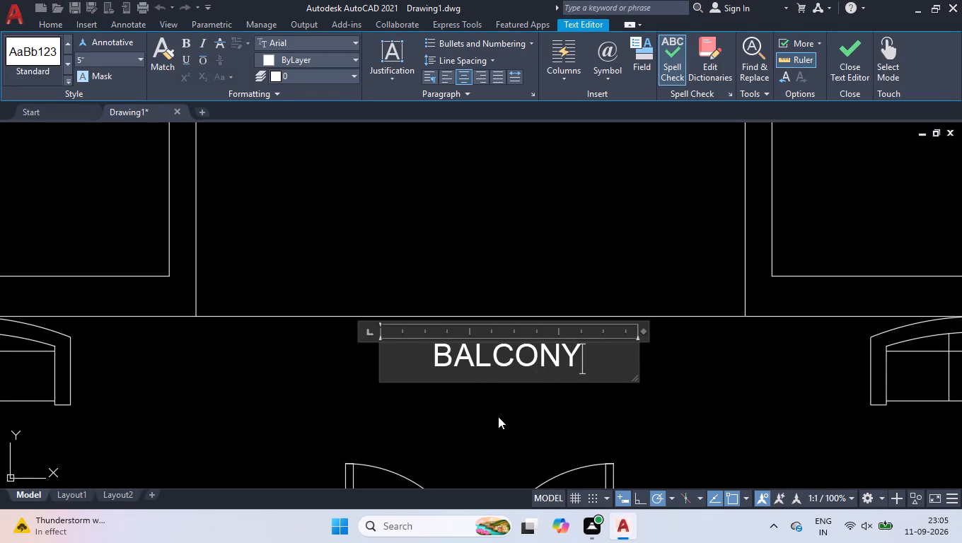
pyautogui.click(498, 416)
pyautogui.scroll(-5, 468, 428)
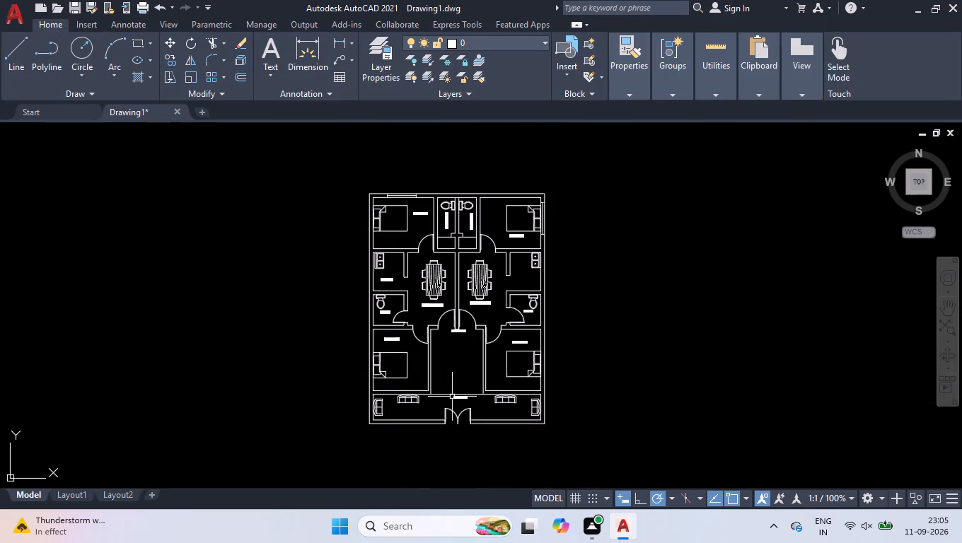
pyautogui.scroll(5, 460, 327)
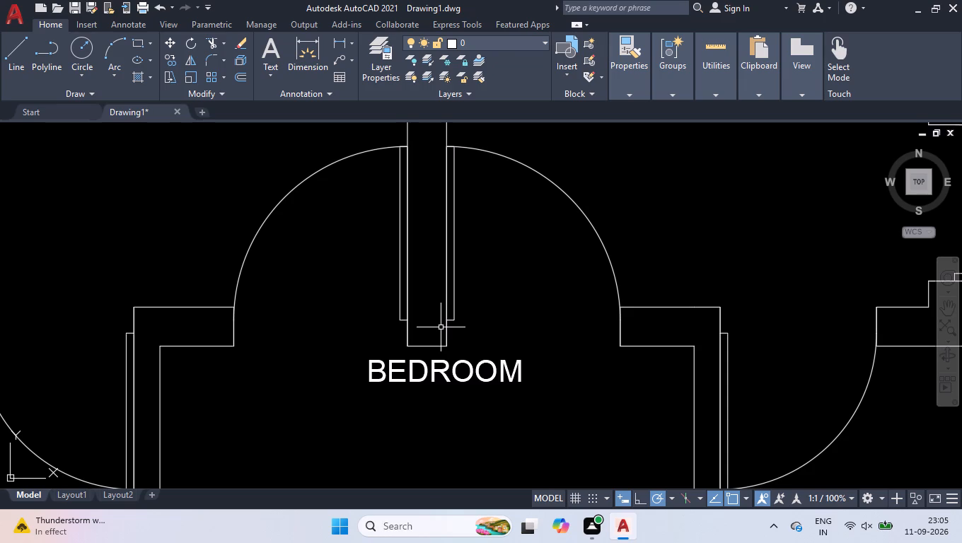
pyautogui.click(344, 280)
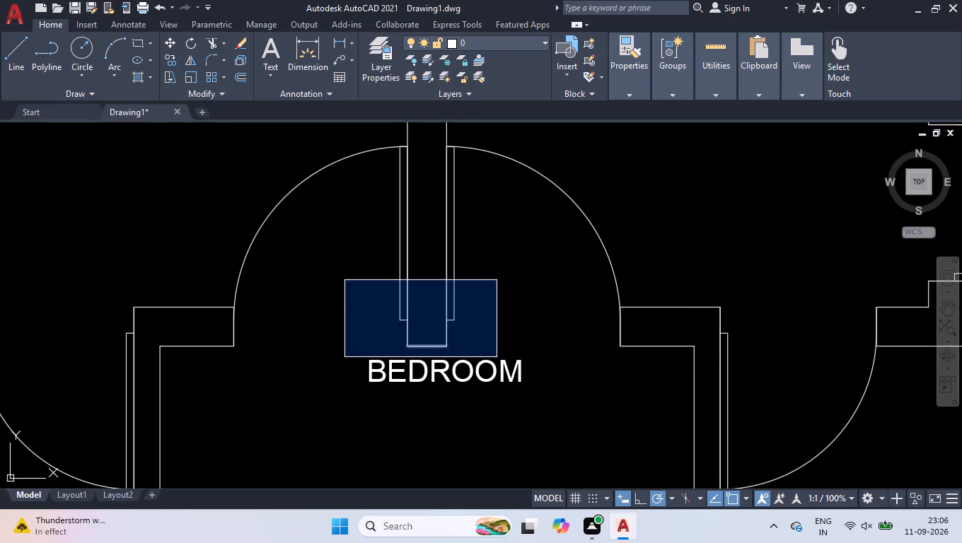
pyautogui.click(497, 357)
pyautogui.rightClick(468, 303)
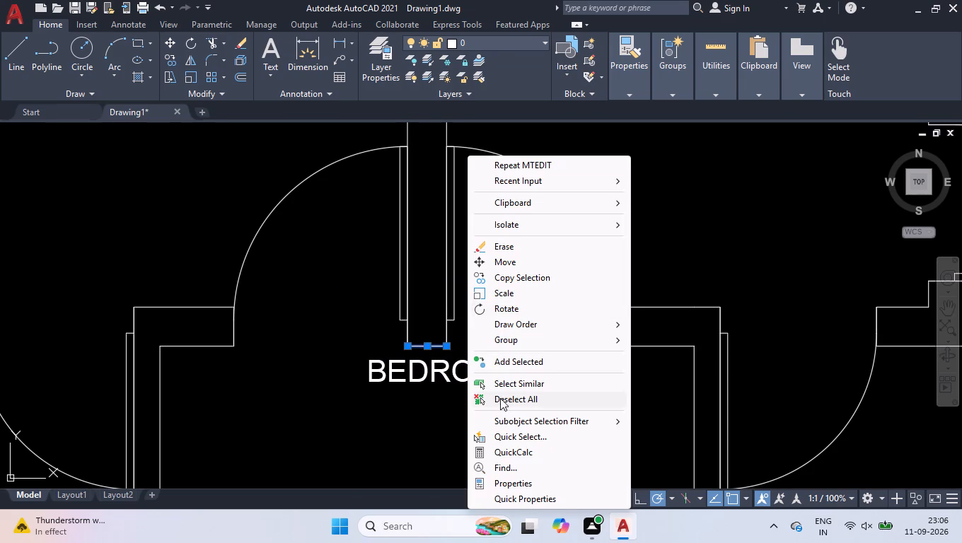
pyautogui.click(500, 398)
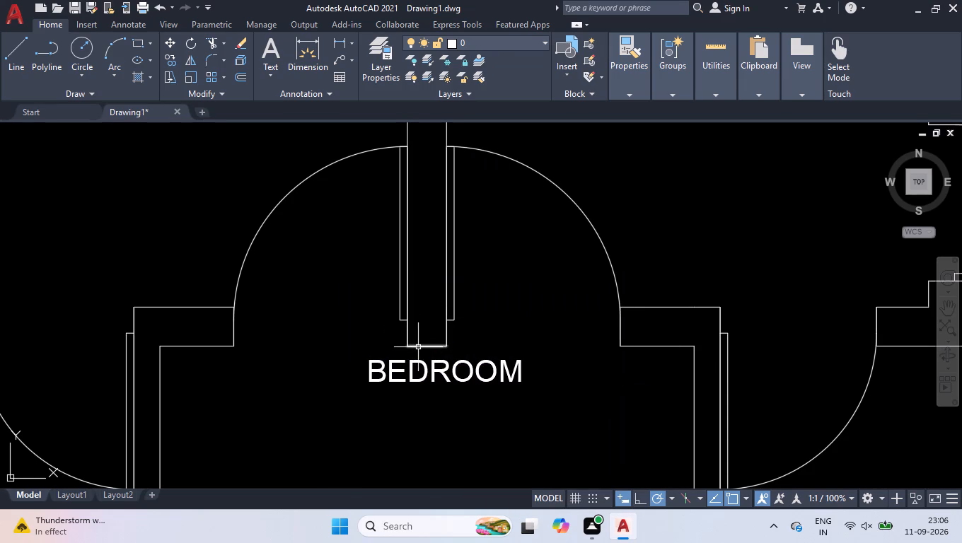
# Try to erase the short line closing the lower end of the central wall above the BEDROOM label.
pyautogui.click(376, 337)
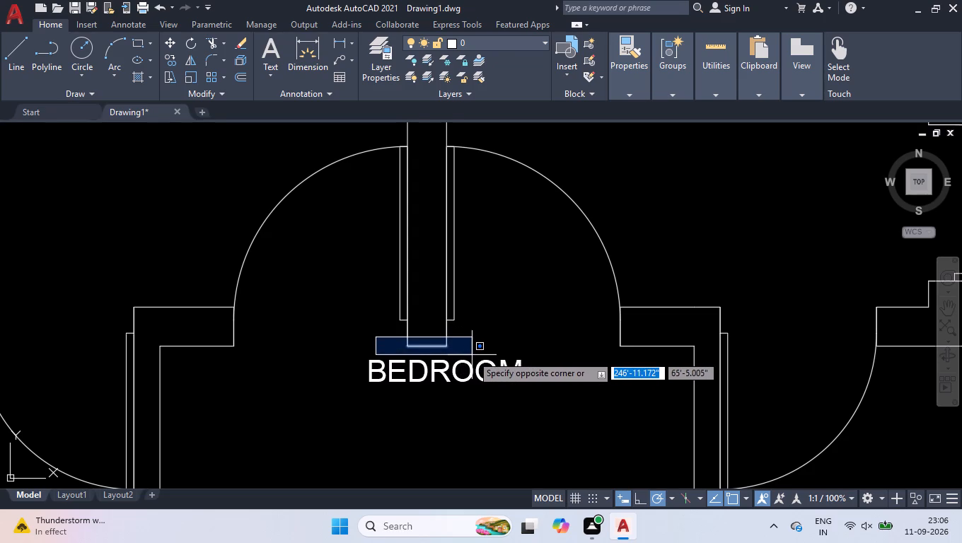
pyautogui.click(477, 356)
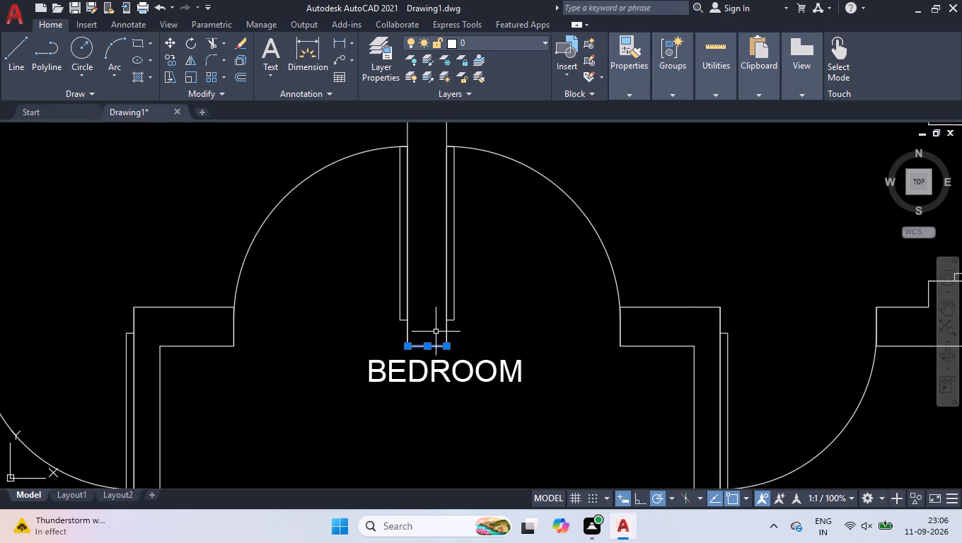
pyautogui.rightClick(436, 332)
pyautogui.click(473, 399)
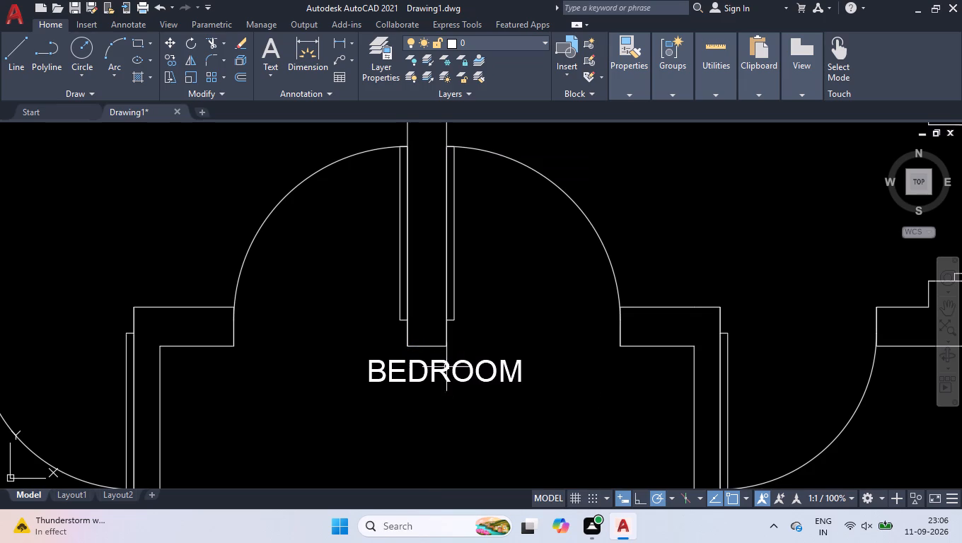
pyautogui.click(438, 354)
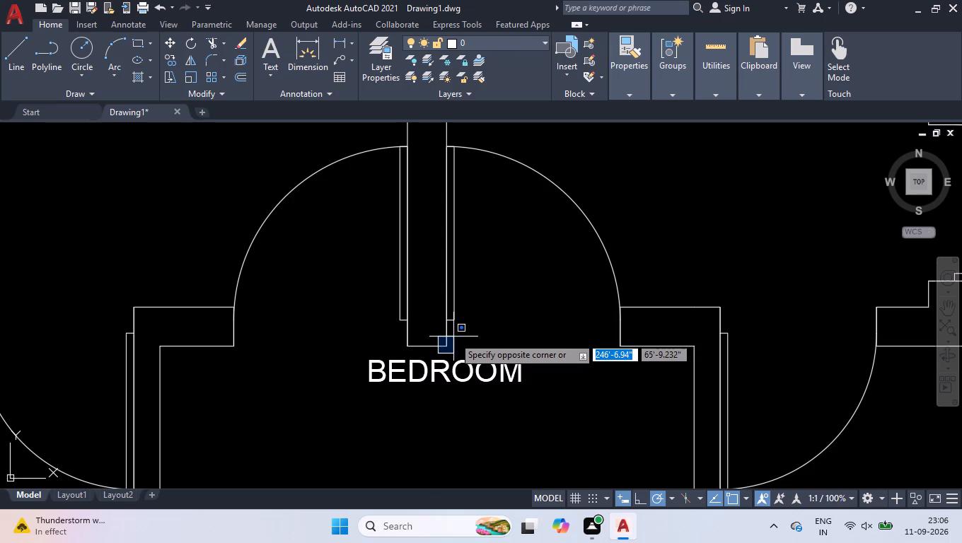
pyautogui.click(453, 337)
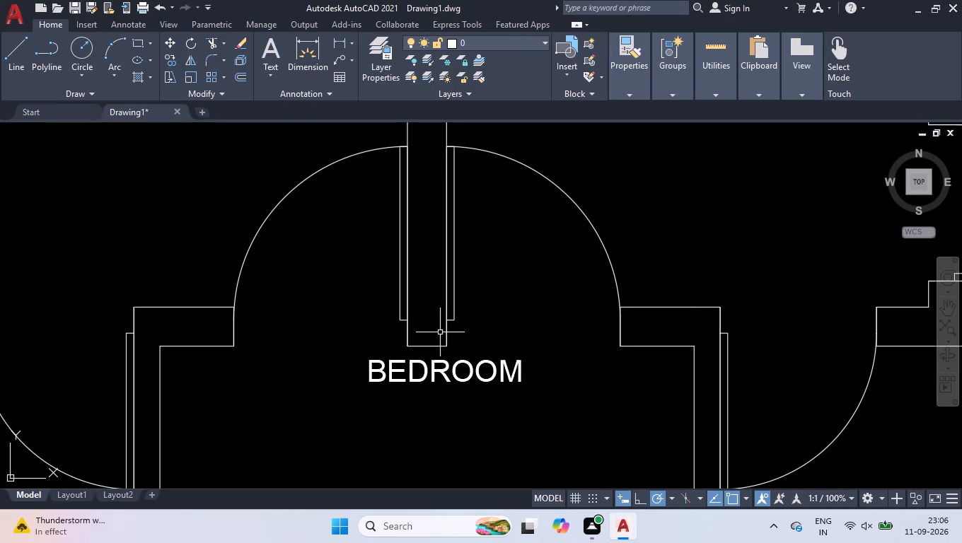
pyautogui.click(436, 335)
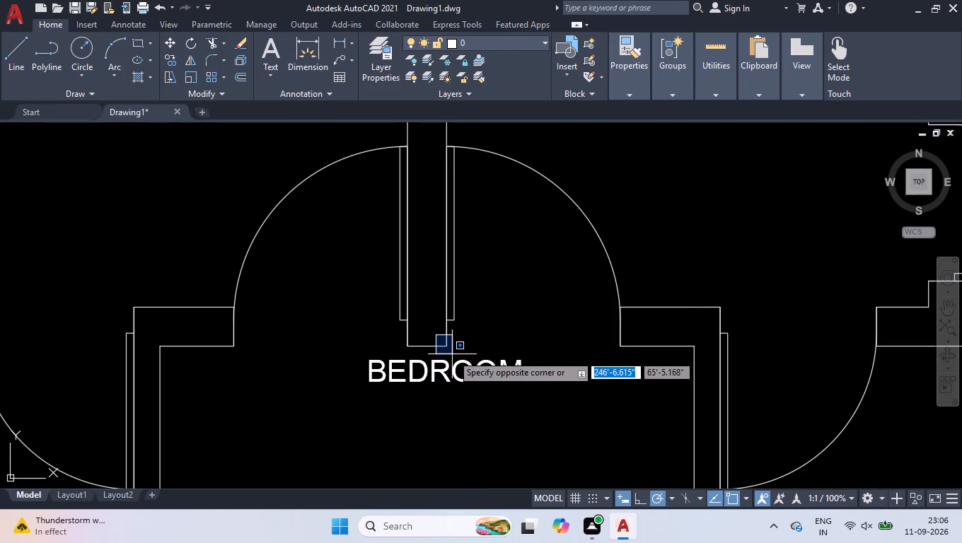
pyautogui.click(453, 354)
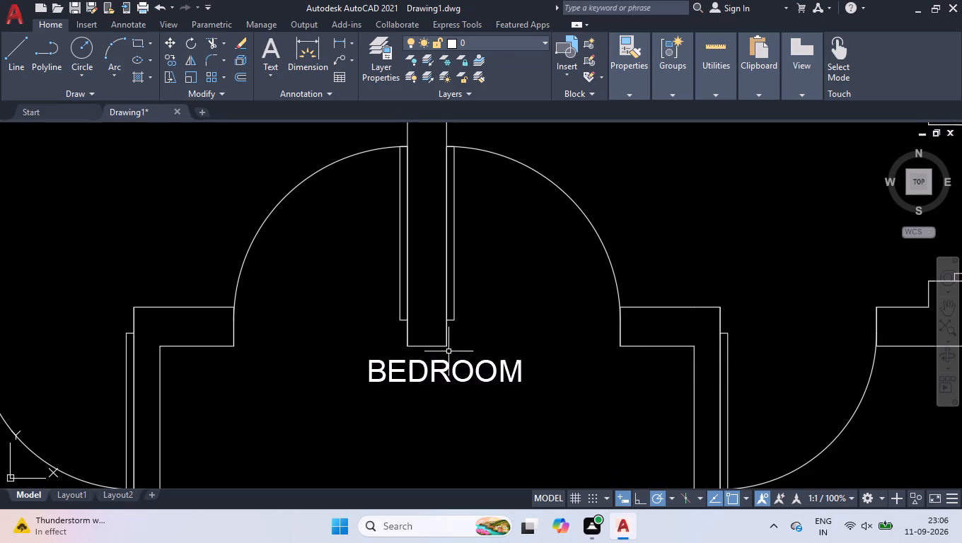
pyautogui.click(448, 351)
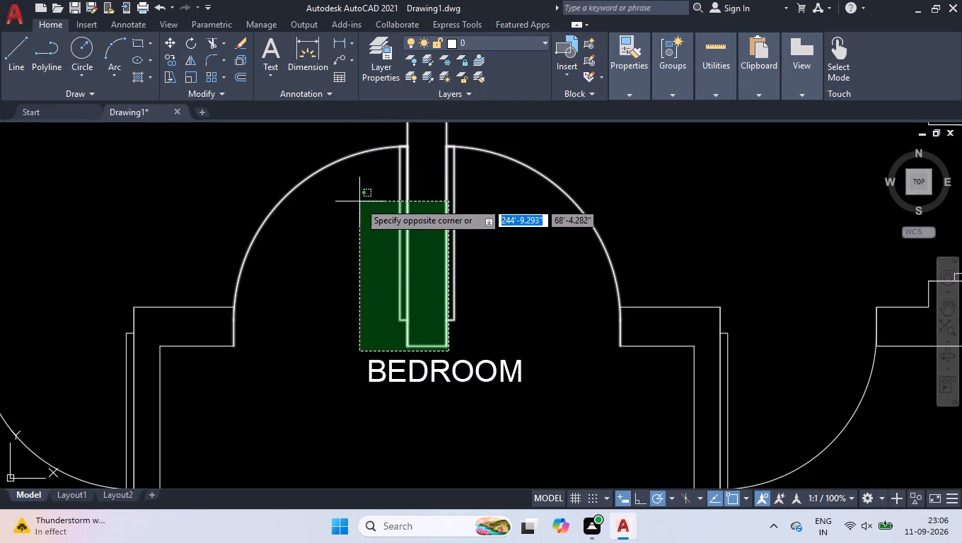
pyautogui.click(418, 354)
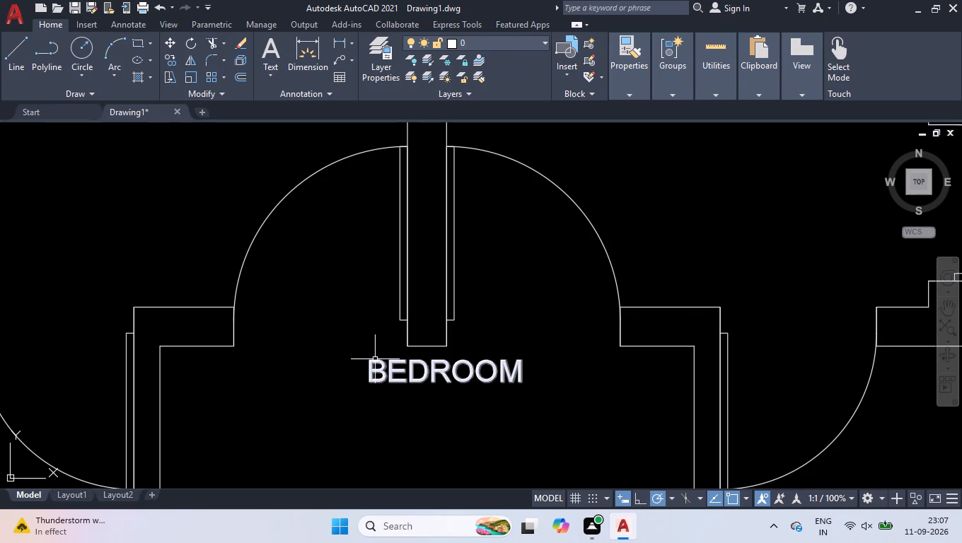
# Draw a 9" horizontal line across the left kitchen's outer wall beside the sink as the window's upper edge.
pyautogui.scroll(-6, 381, 362)
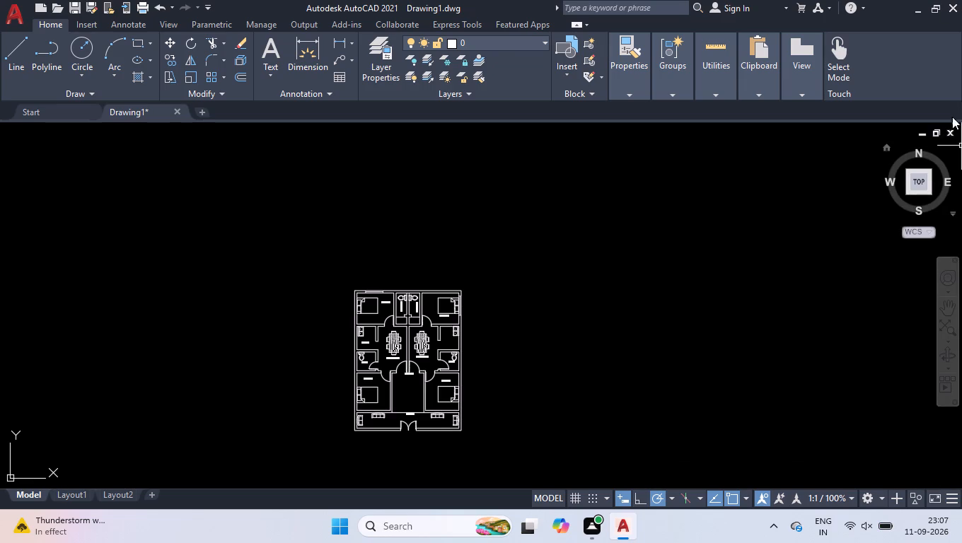
pyautogui.click(917, 180)
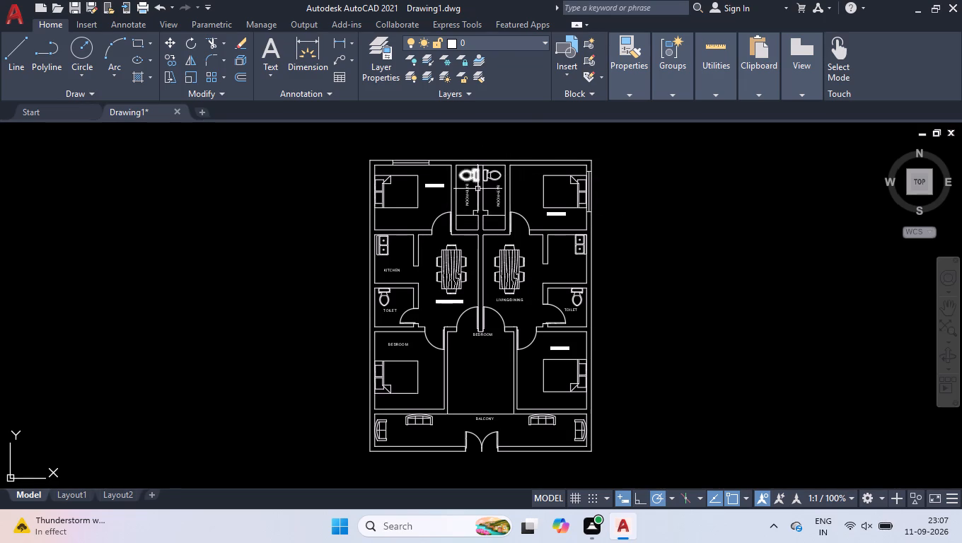
pyautogui.scroll(3, 427, 161)
pyautogui.scroll(-3, 417, 173)
pyautogui.scroll(2, 536, 167)
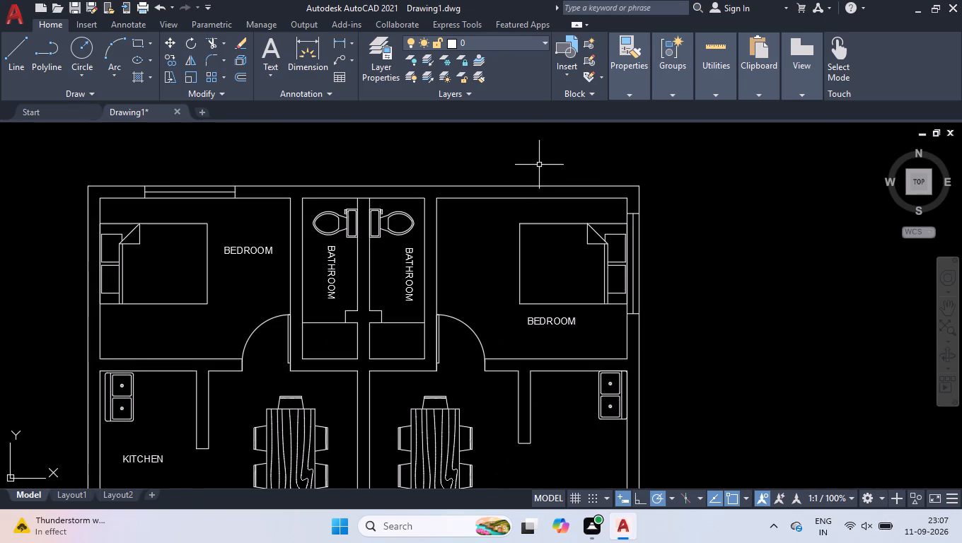
pyautogui.scroll(-3, 533, 175)
pyautogui.scroll(2, 526, 219)
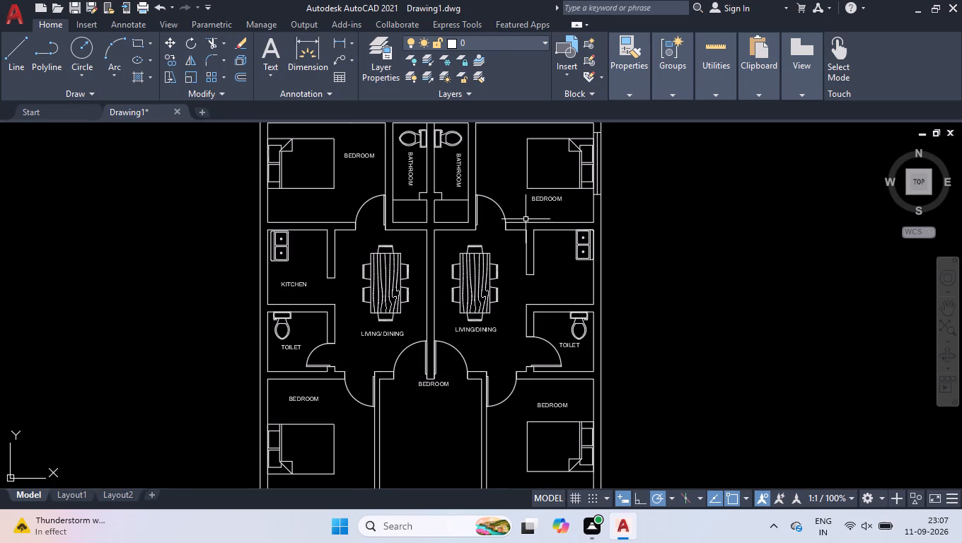
pyautogui.scroll(3, 274, 259)
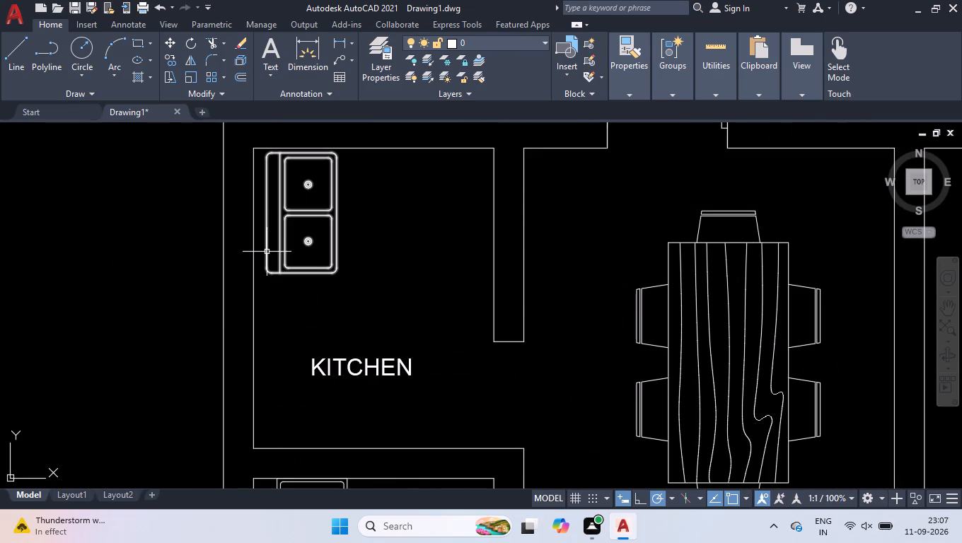
pyautogui.press('l')
pyautogui.press('Return')
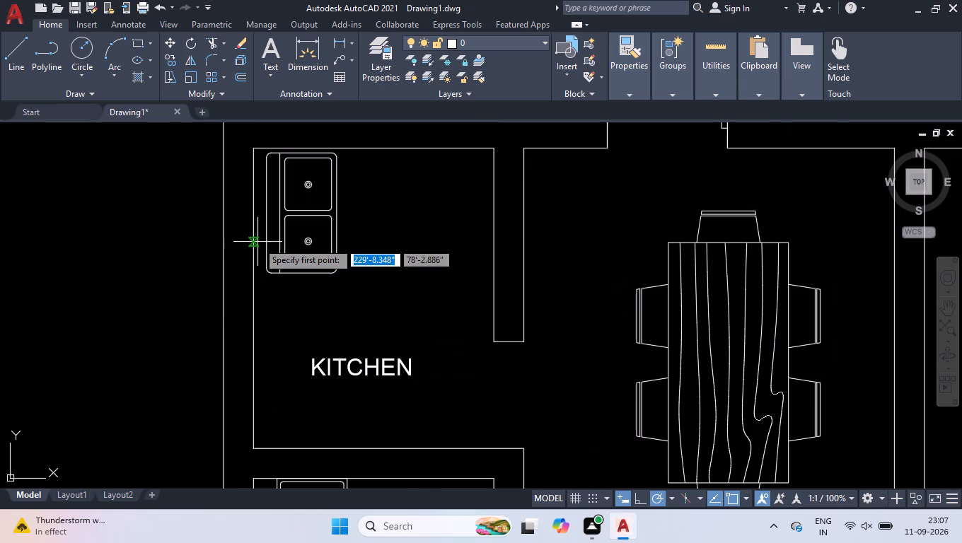
pyautogui.click(254, 227)
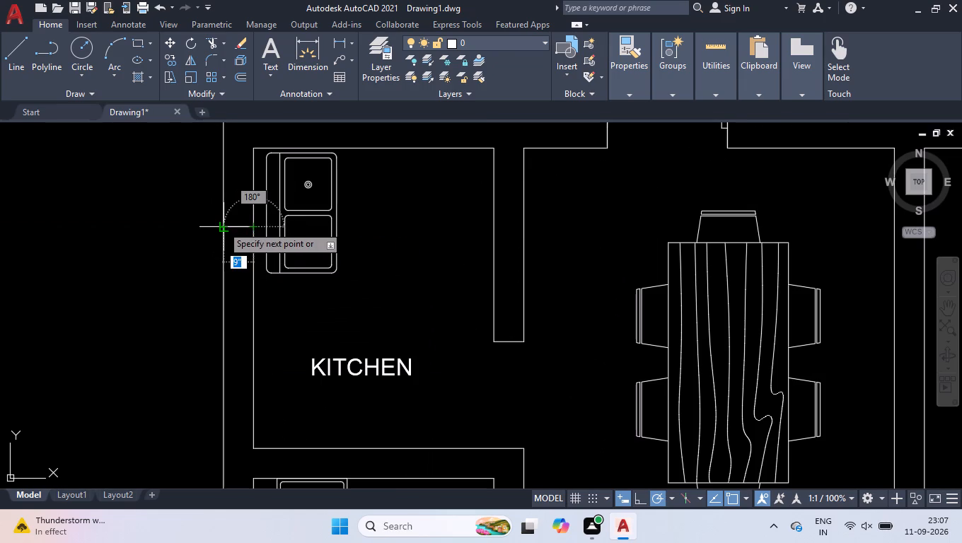
pyautogui.click(222, 226)
pyautogui.press('Return')
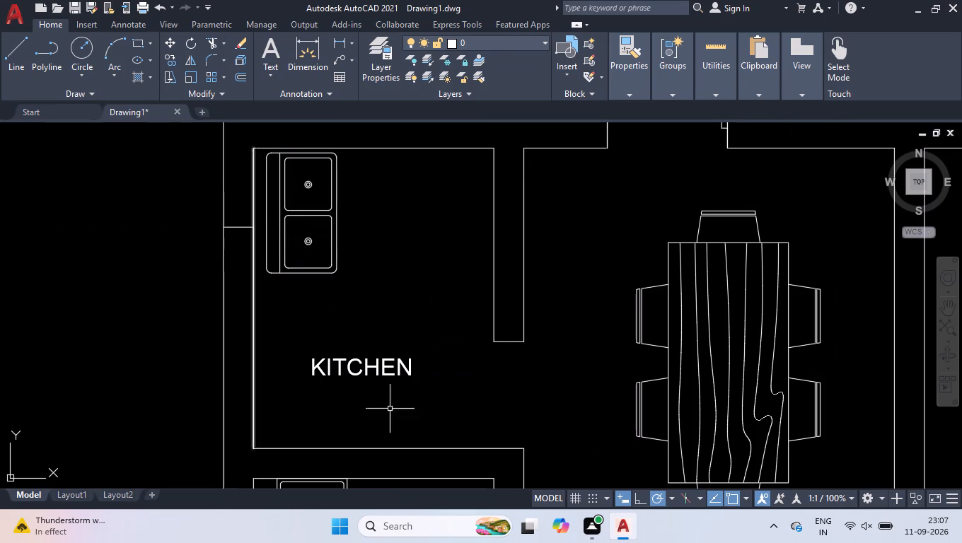
# With Ortho on, complete the left kitchen's window with a lower edge line across the wall and a centre line joining both edges' midpoints.
pyautogui.click(647, 498)
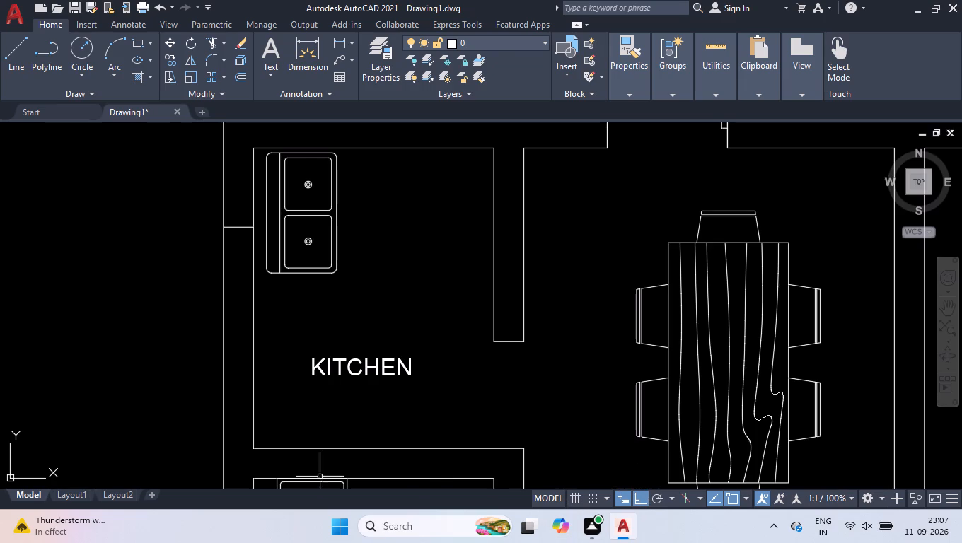
pyautogui.press('space')
pyautogui.click(255, 356)
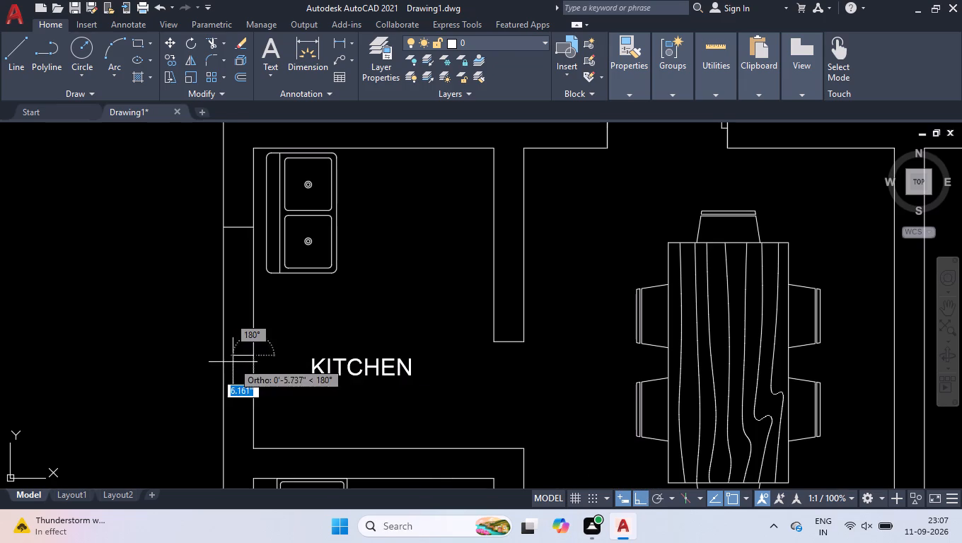
pyautogui.click(226, 358)
pyautogui.press('space')
pyautogui.press('space')
pyautogui.click(236, 357)
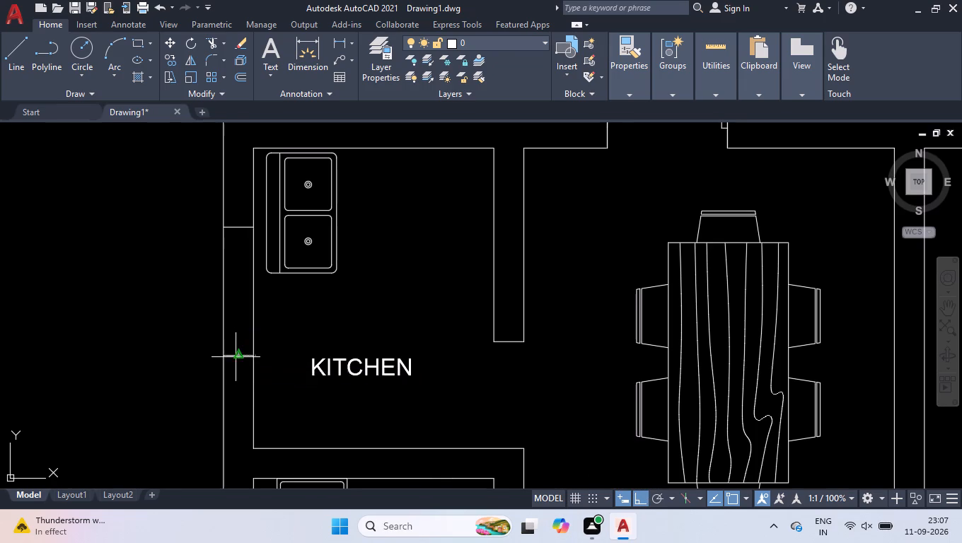
pyautogui.click(237, 227)
pyautogui.press('space')
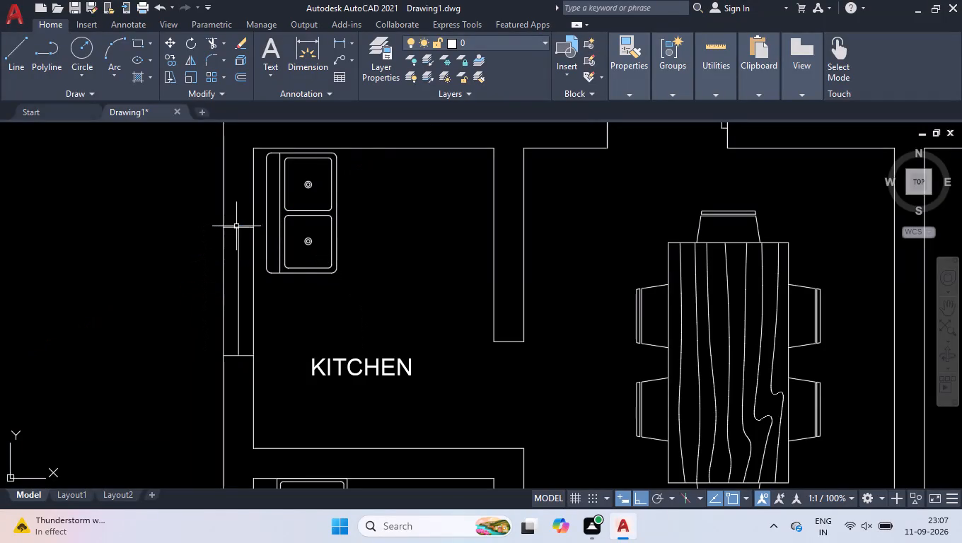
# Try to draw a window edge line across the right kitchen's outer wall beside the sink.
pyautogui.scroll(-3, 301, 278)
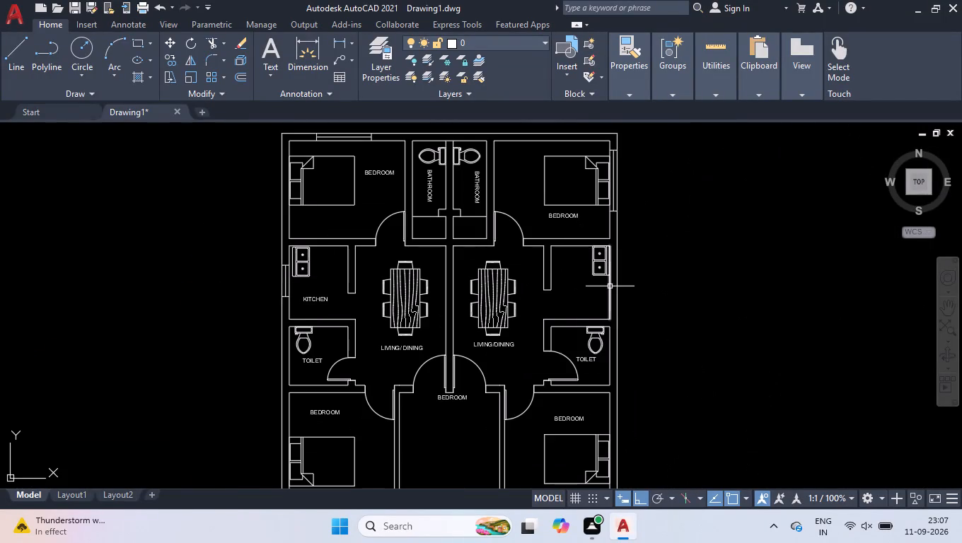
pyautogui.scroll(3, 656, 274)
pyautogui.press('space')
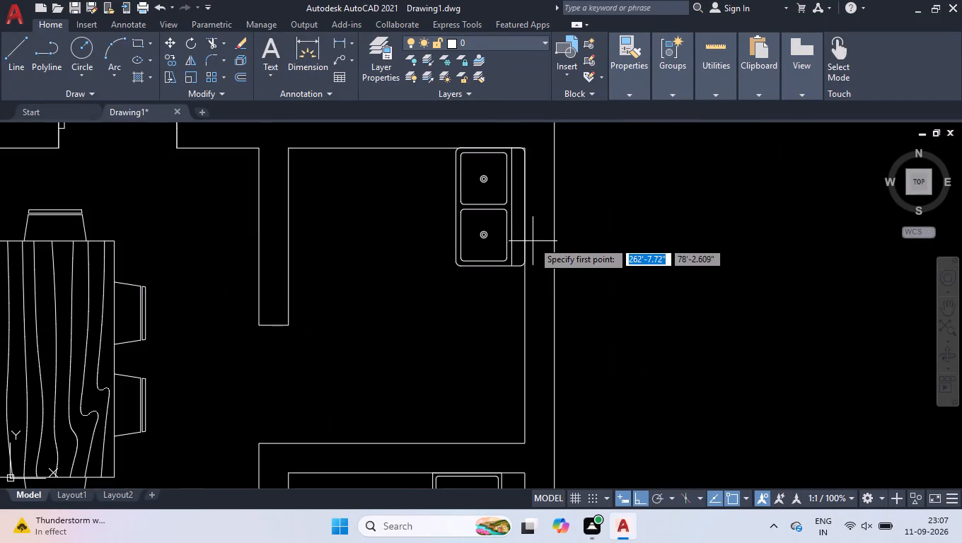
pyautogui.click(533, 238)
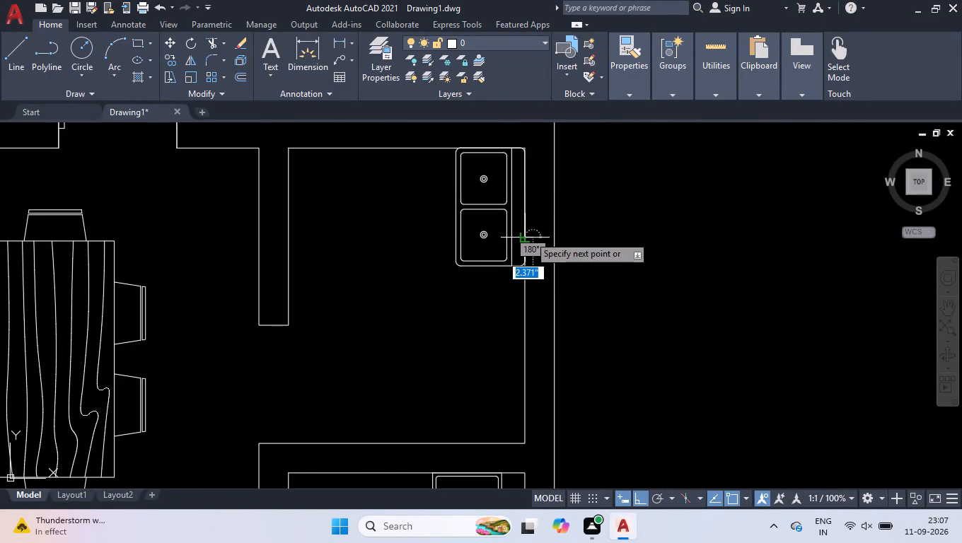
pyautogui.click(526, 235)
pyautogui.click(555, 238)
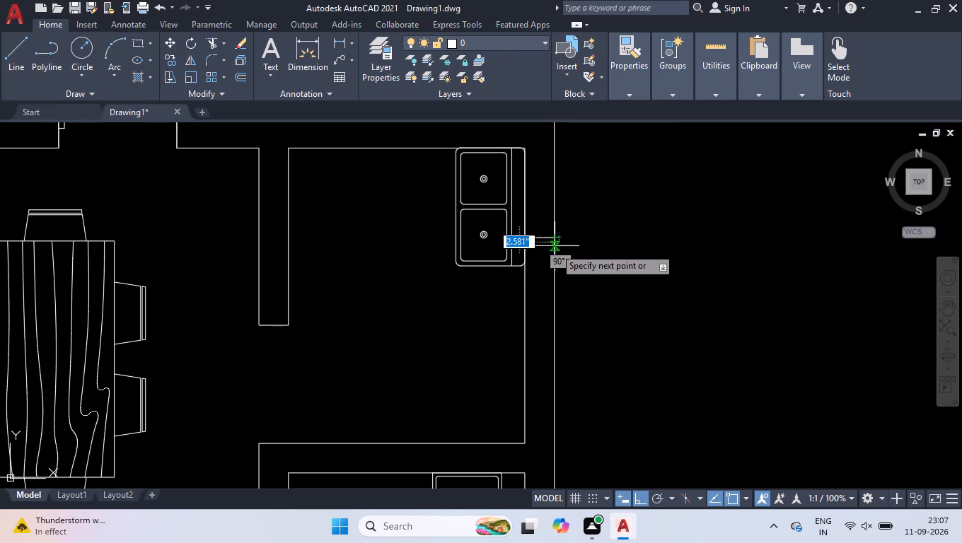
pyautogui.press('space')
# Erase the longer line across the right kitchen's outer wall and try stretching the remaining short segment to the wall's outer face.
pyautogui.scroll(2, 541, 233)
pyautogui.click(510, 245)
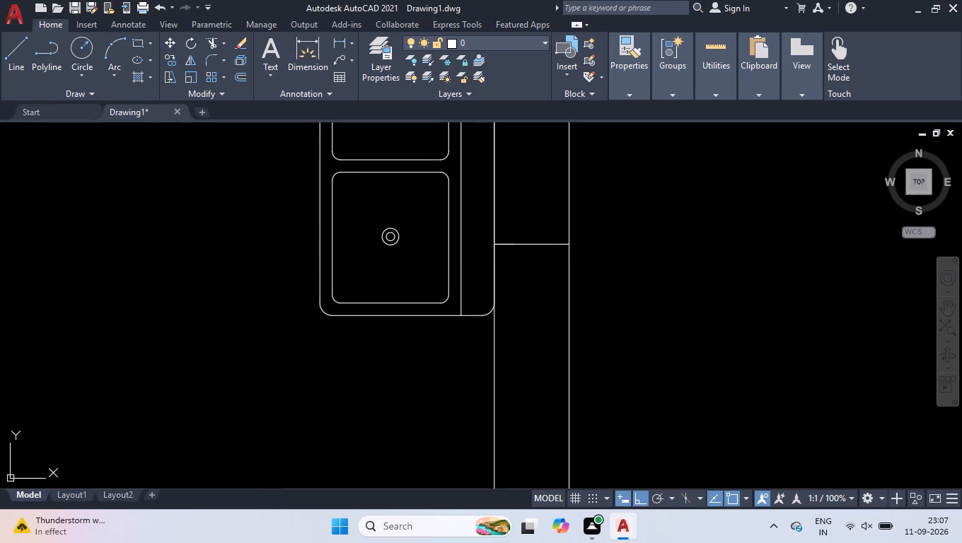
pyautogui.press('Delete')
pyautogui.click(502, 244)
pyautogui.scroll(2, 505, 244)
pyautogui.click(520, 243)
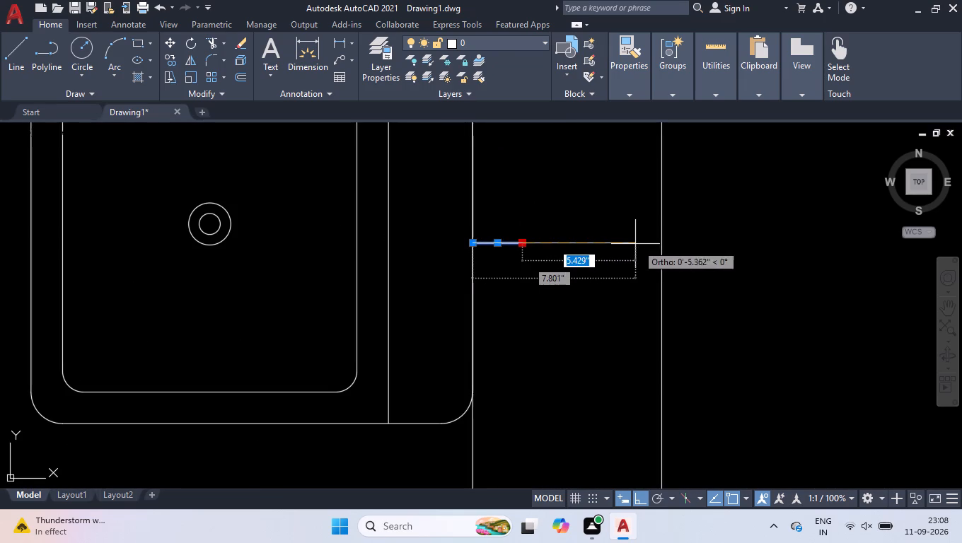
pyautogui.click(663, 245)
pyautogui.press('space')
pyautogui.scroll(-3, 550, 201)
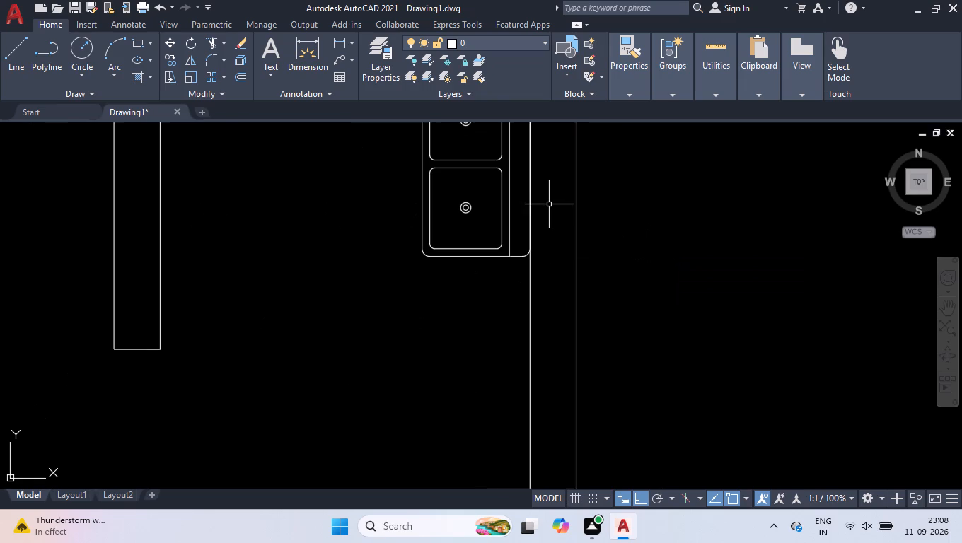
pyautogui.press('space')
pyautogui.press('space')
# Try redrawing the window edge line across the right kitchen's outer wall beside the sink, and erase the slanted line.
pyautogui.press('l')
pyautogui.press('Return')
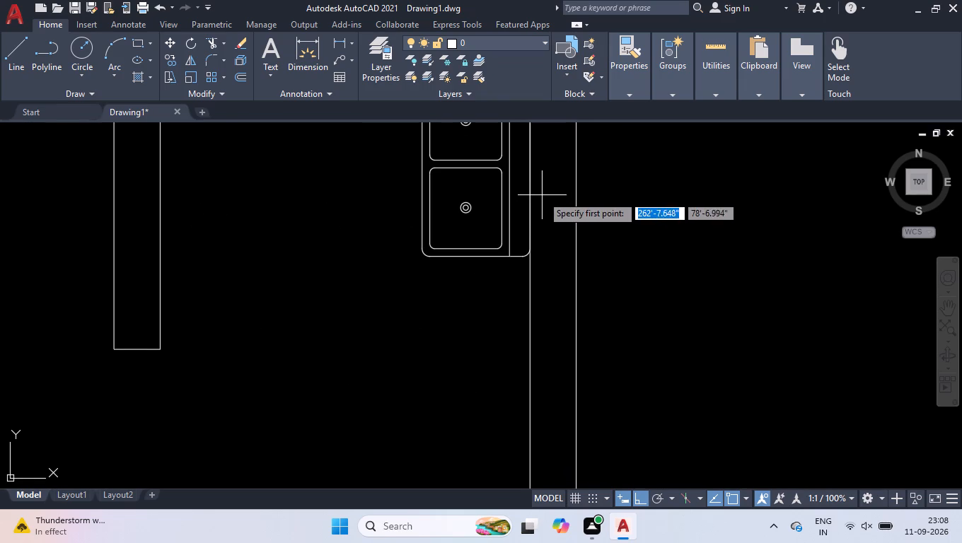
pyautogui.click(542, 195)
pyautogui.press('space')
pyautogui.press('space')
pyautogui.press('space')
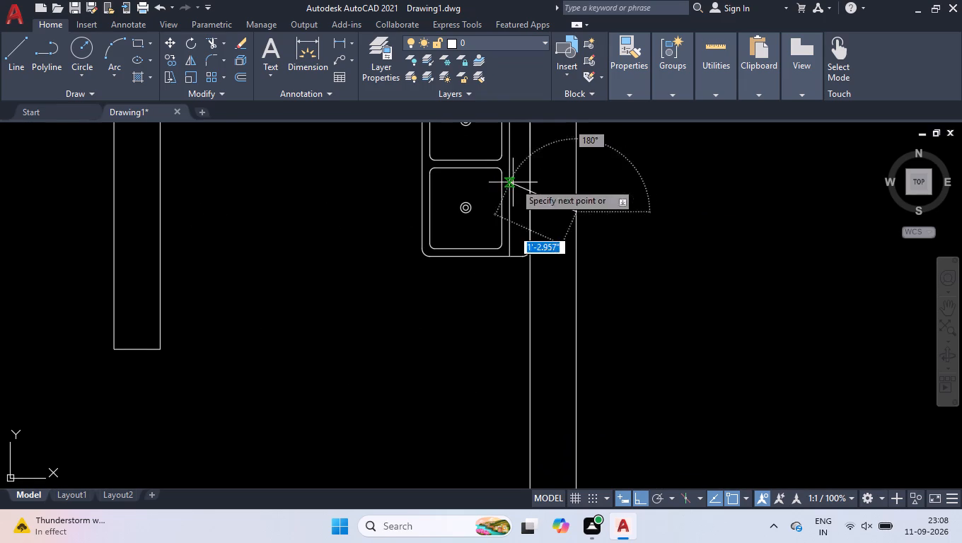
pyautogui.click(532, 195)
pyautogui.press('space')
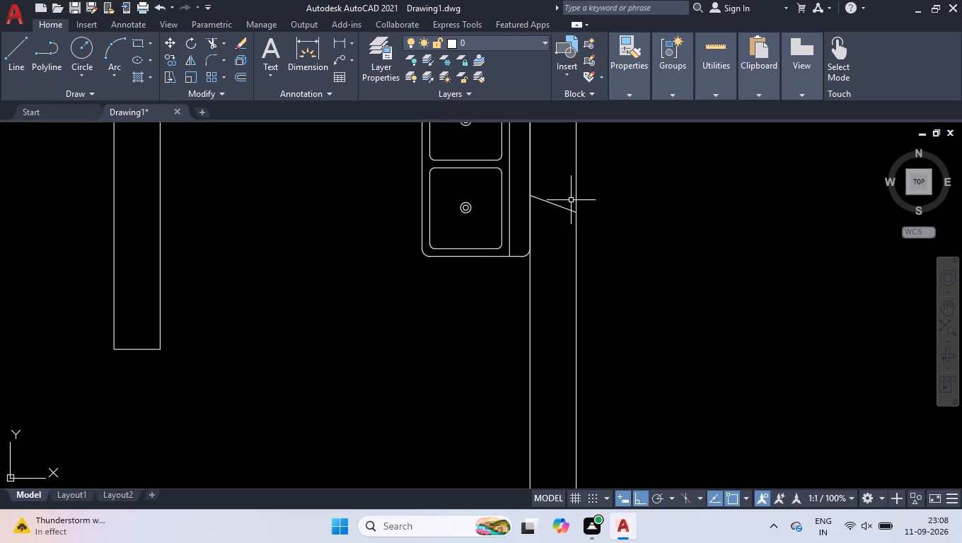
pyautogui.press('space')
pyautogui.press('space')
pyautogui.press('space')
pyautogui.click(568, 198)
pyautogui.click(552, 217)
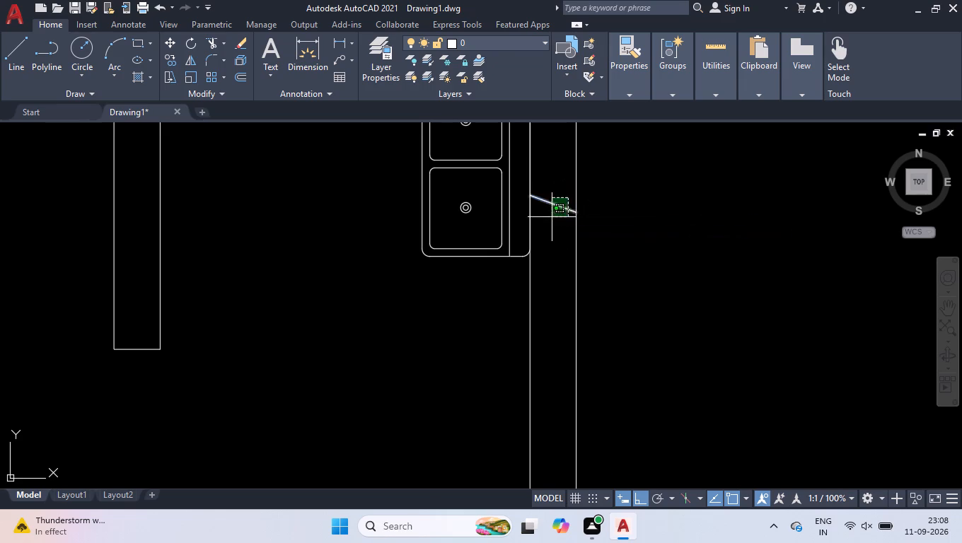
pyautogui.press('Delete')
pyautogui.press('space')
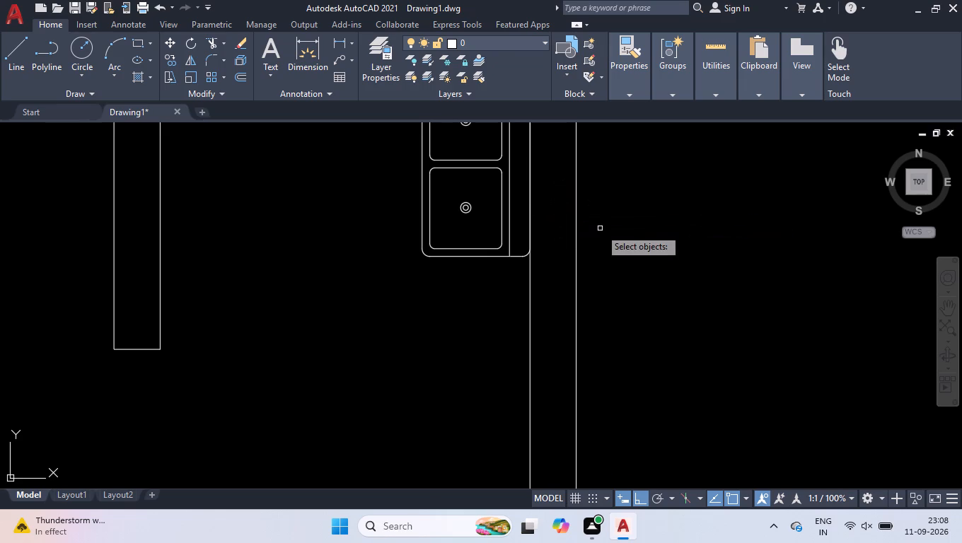
# Draw the right kitchen's window: two edge lines across the 9" outer wall, beside and below the sink, and a centre line joining their midpoints.
pyautogui.press('space')
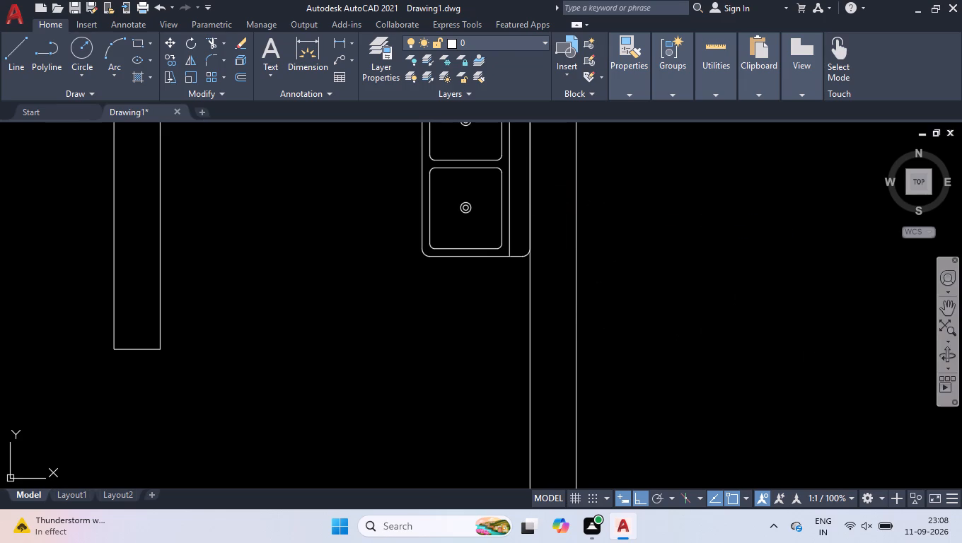
pyautogui.press('l')
pyautogui.press('Return')
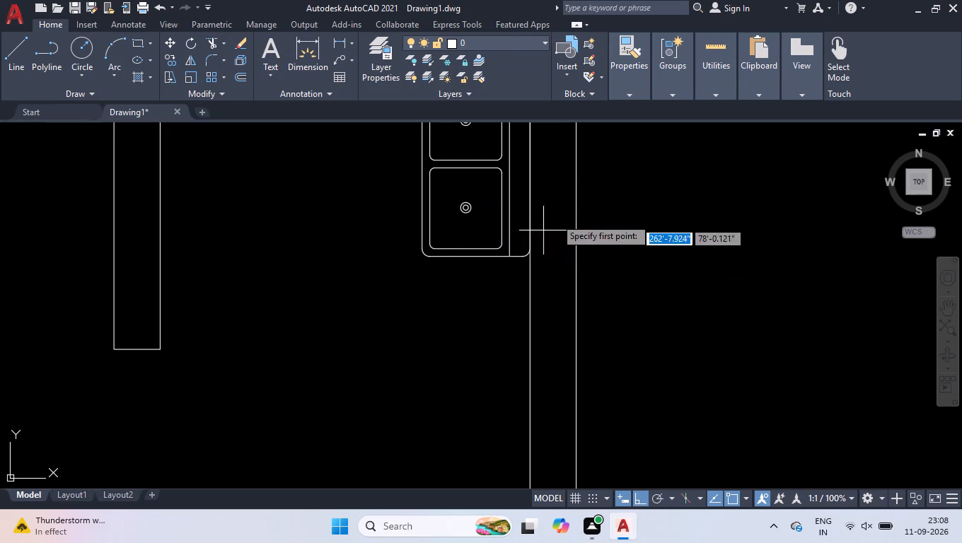
pyautogui.click(535, 202)
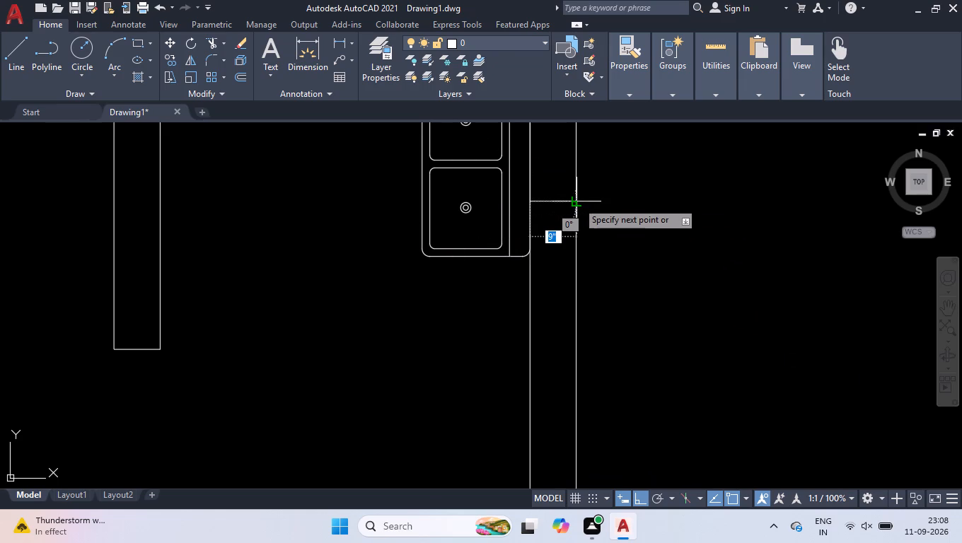
pyautogui.click(578, 202)
pyautogui.press('space')
pyautogui.scroll(-3, 572, 200)
pyautogui.scroll(2, 562, 235)
pyautogui.press('space')
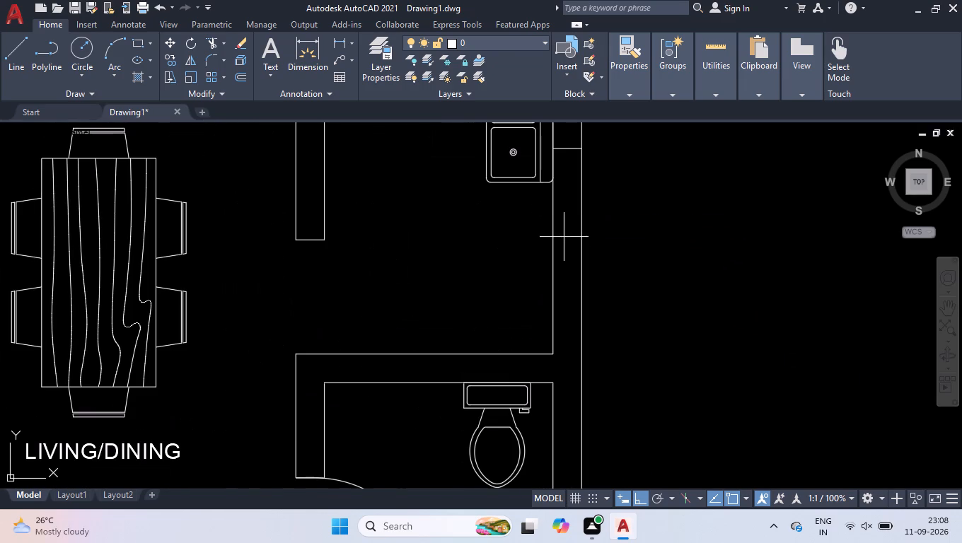
pyautogui.click(557, 264)
pyautogui.click(582, 262)
pyautogui.press('space')
pyautogui.press('space')
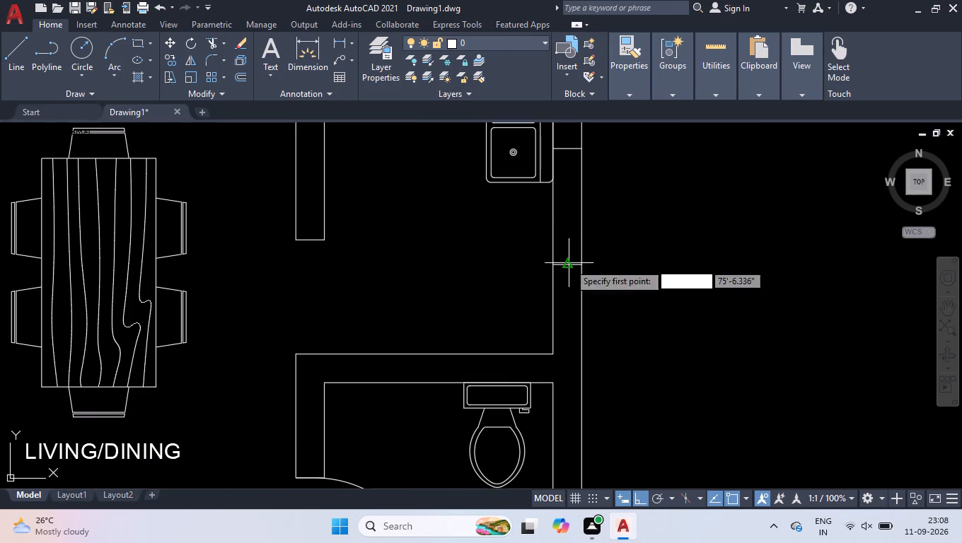
pyautogui.click(569, 265)
pyautogui.click(568, 150)
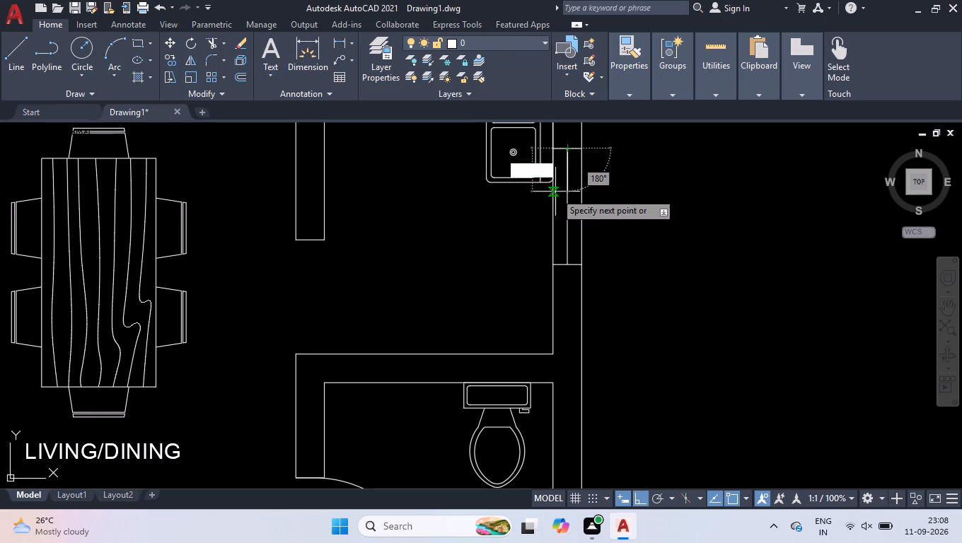
pyautogui.press('space')
# Draw two window edge lines across the right toilet's outer wall, one level with the WC and one just below the TOILET label.
pyautogui.scroll(-2, 575, 185)
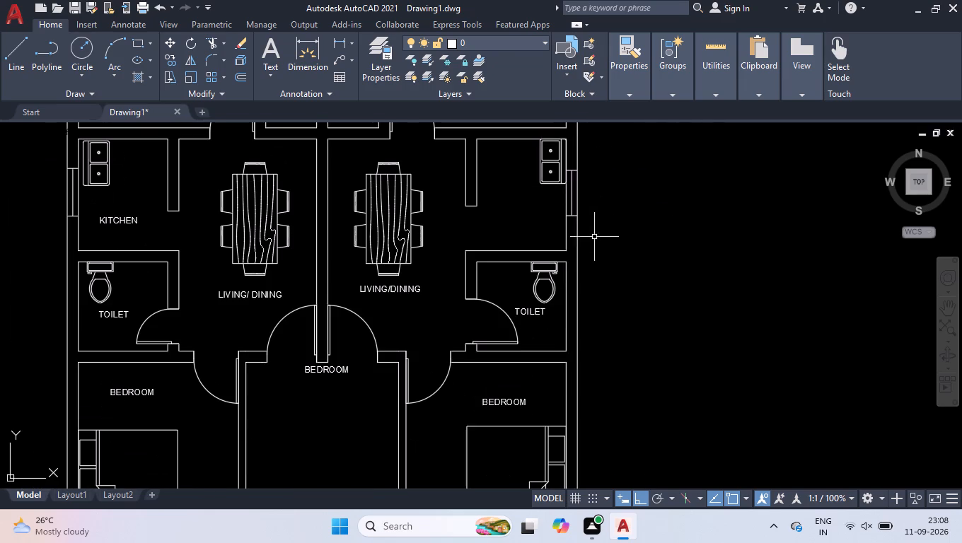
pyautogui.scroll(2, 557, 302)
pyautogui.press('space')
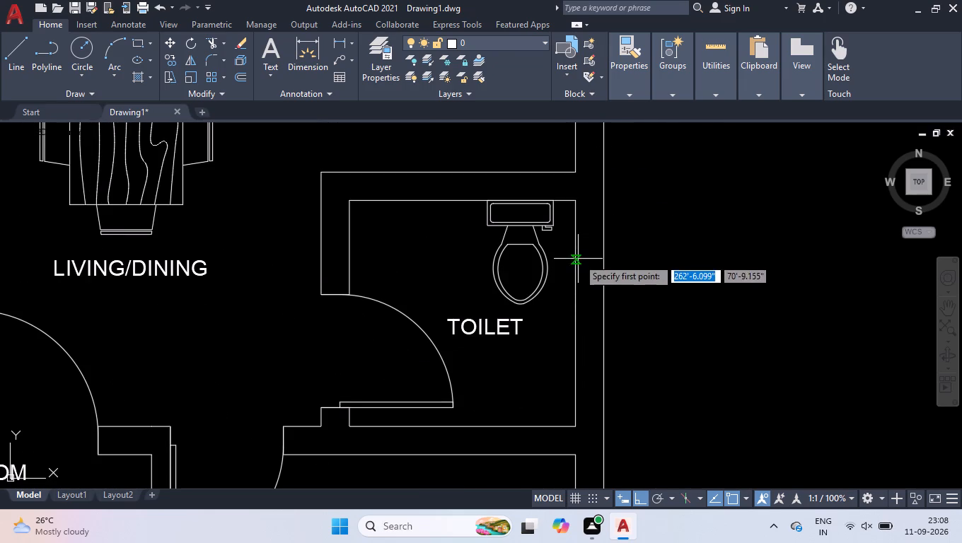
pyautogui.click(573, 250)
pyautogui.click(603, 250)
pyautogui.press('space')
pyautogui.press('space')
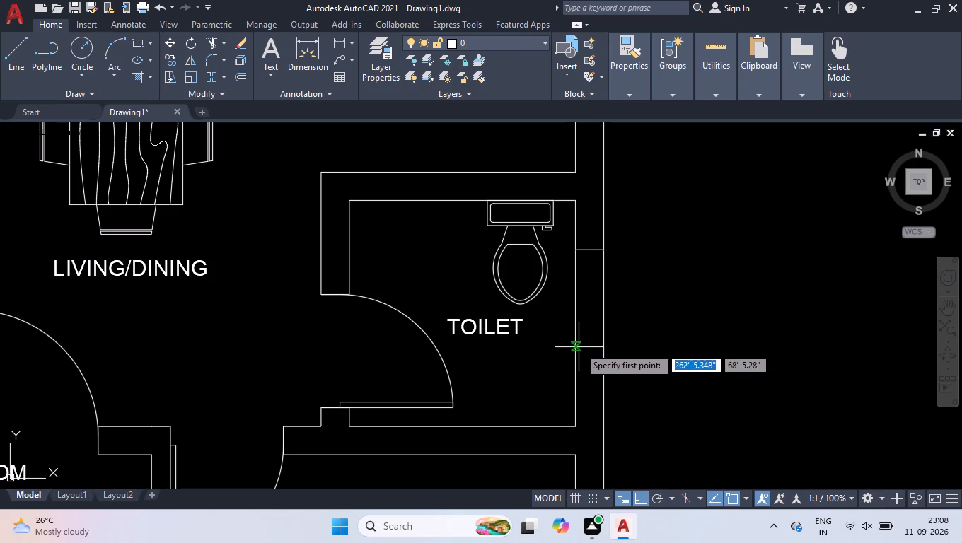
pyautogui.click(593, 347)
pyautogui.press('space')
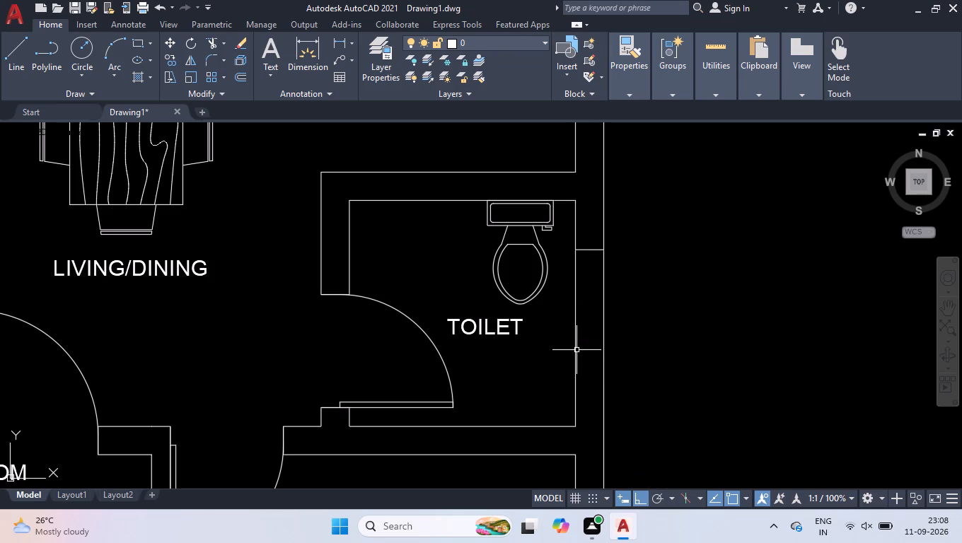
pyautogui.press('space')
pyautogui.click(576, 350)
pyautogui.click(608, 349)
pyautogui.press('space')
# Join the midpoints of the right toilet's two window edges with a centre line.
pyautogui.scroll(2, 593, 320)
pyautogui.press('space')
pyautogui.click(581, 400)
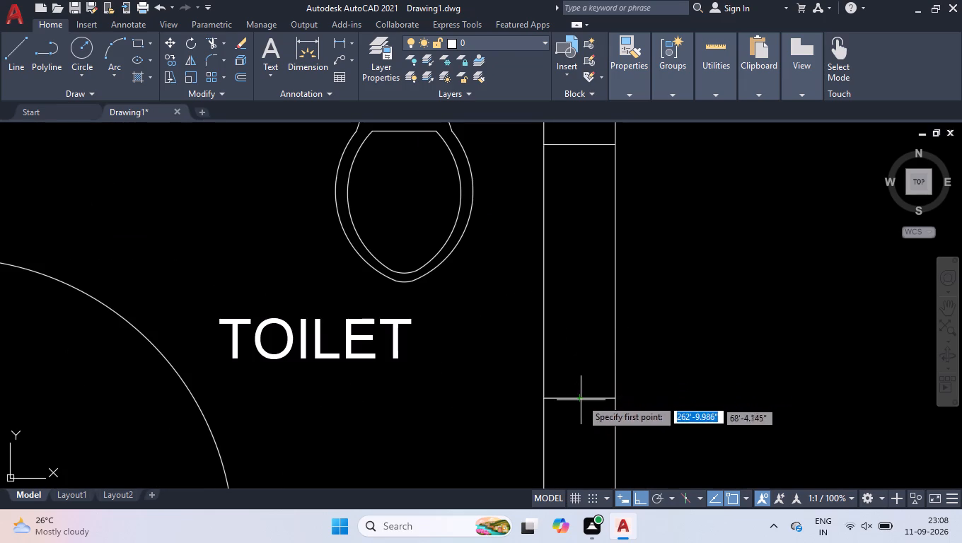
pyautogui.click(582, 146)
pyautogui.press('space')
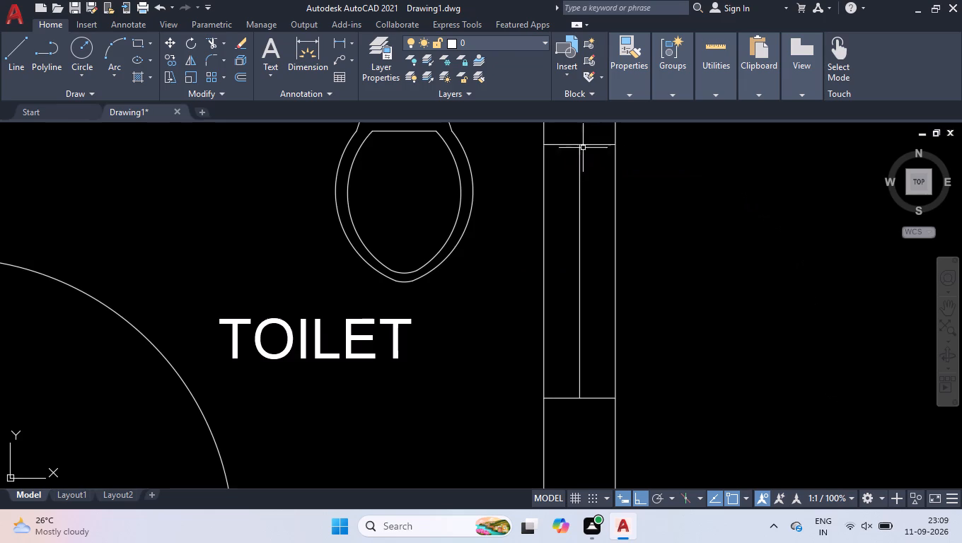
# Draw the right bedroom's window behind the bedhead with two edge lines across the outer wall and a centre line joining their midpoints.
pyautogui.scroll(-4, 584, 159)
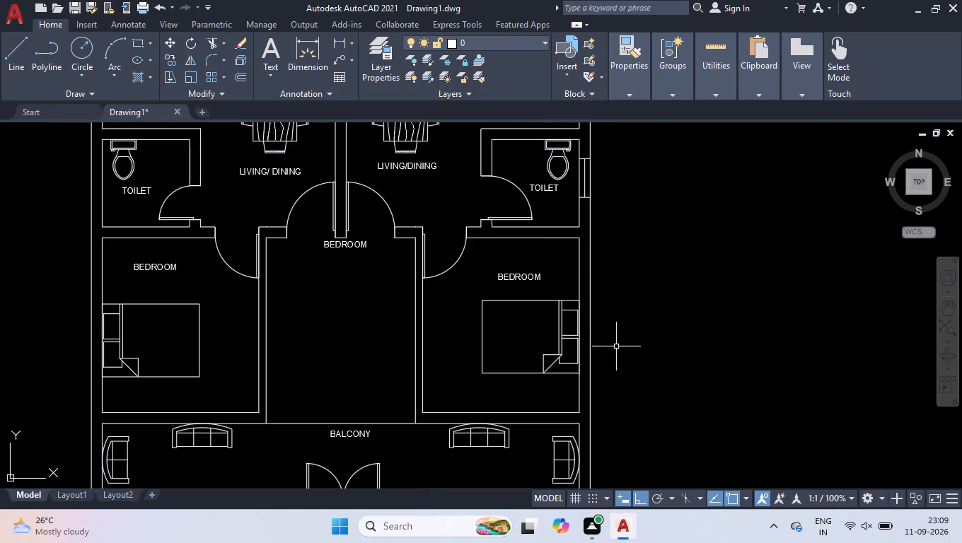
pyautogui.scroll(1, 616, 346)
pyautogui.press('space')
pyautogui.click(562, 252)
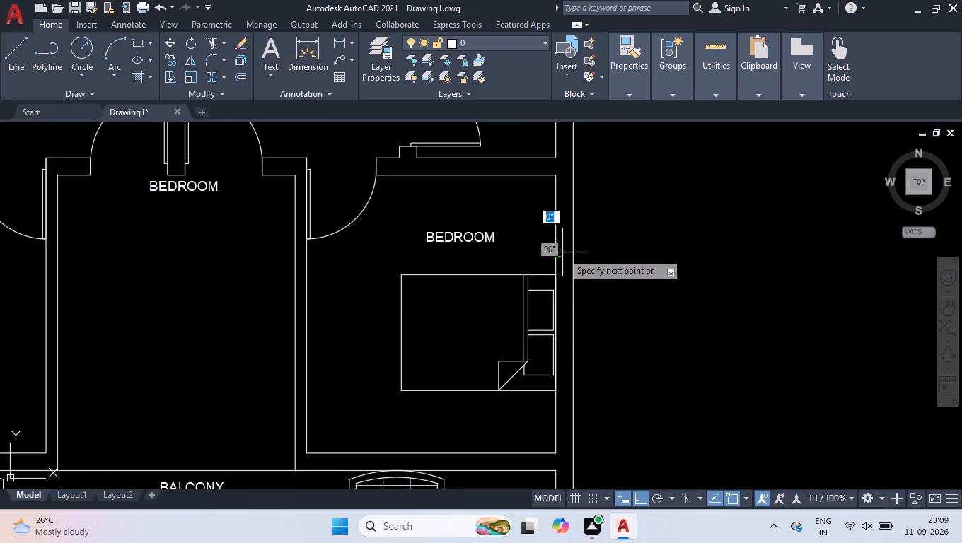
pyautogui.click(576, 256)
pyautogui.press('space')
pyautogui.press('space')
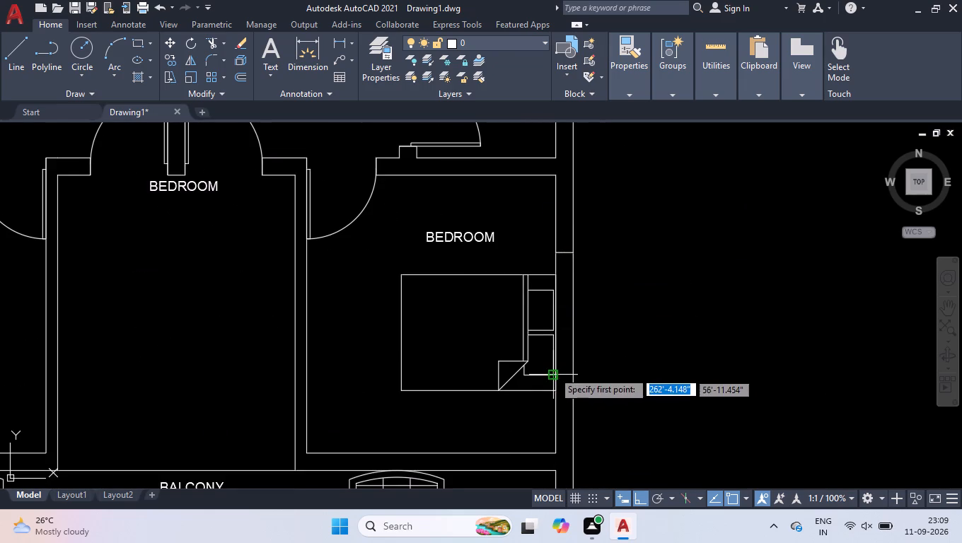
pyautogui.click(558, 368)
pyautogui.click(572, 368)
pyautogui.press('space')
pyautogui.scroll(2, 567, 333)
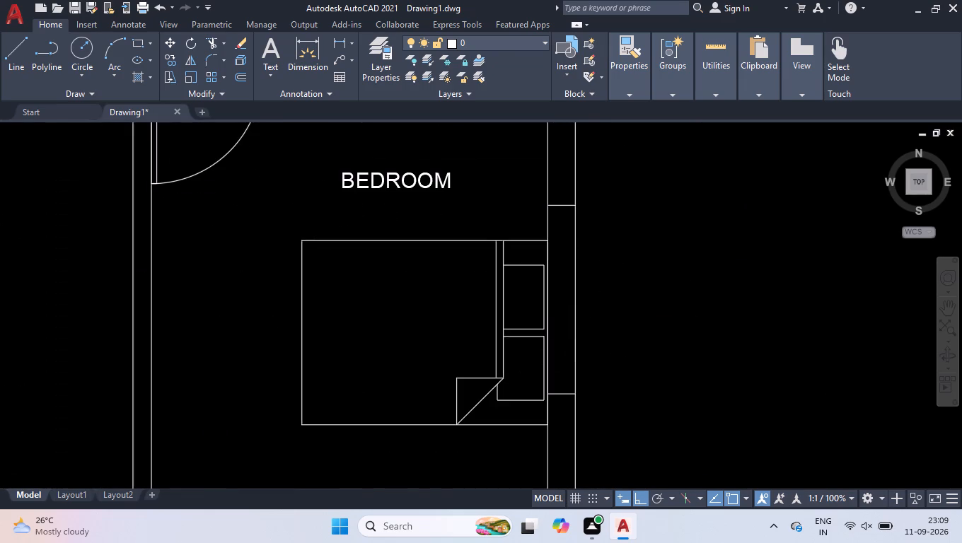
pyautogui.press('space')
pyautogui.click(555, 431)
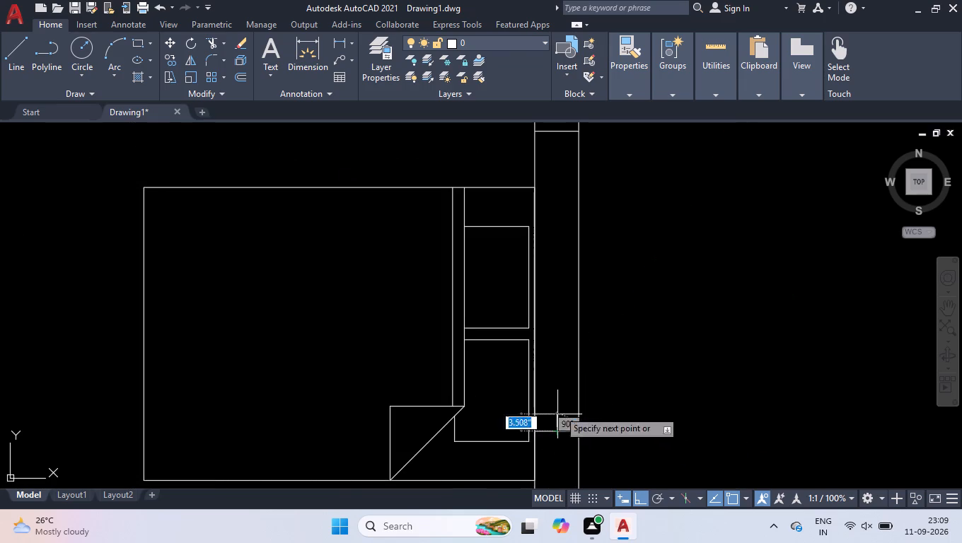
pyautogui.click(557, 134)
pyautogui.press('space')
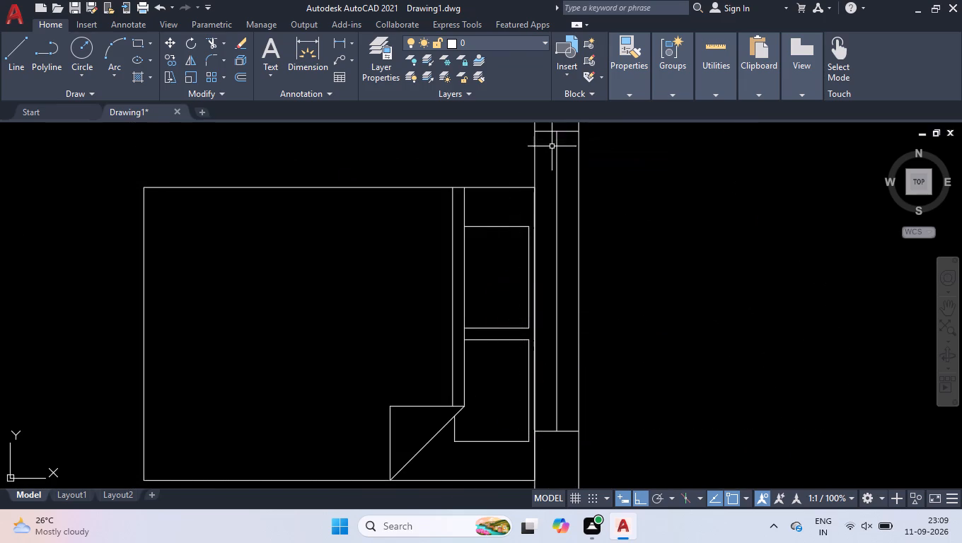
# Draw a window in the balcony's front wall right of the double door, with two edge lines and a centre line joining their midpoints.
pyautogui.scroll(-3, 552, 146)
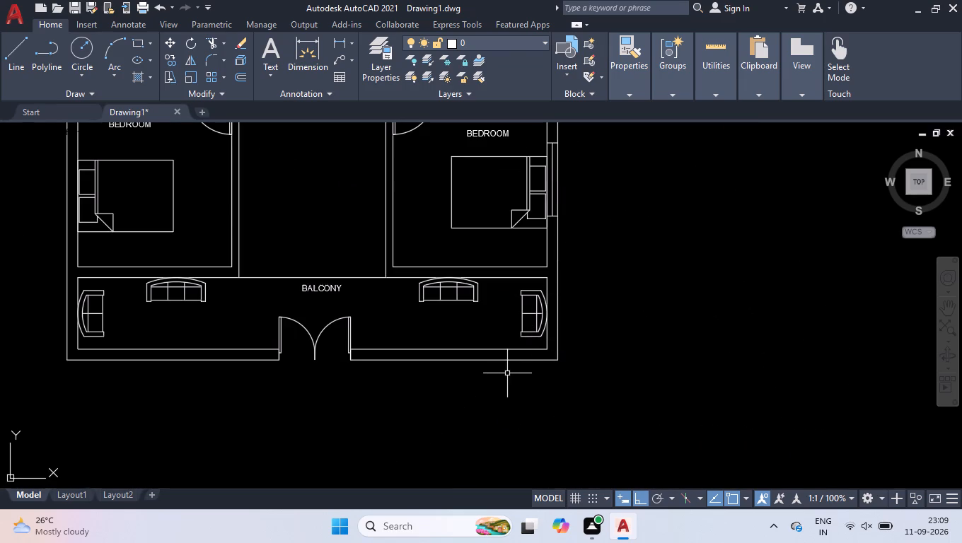
pyautogui.scroll(1, 455, 360)
pyautogui.press('space')
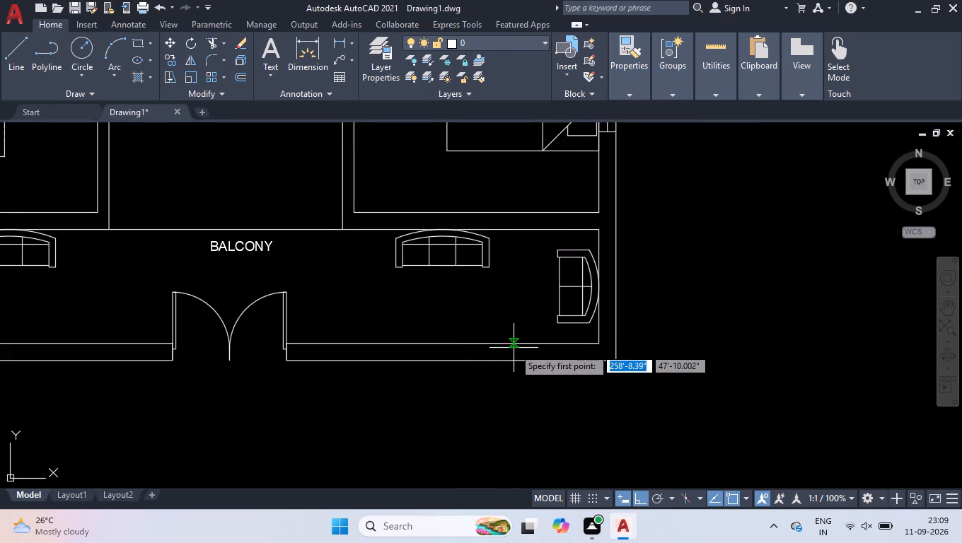
pyautogui.click(514, 348)
pyautogui.click(514, 363)
pyautogui.press('space')
pyautogui.press('space')
pyautogui.click(412, 344)
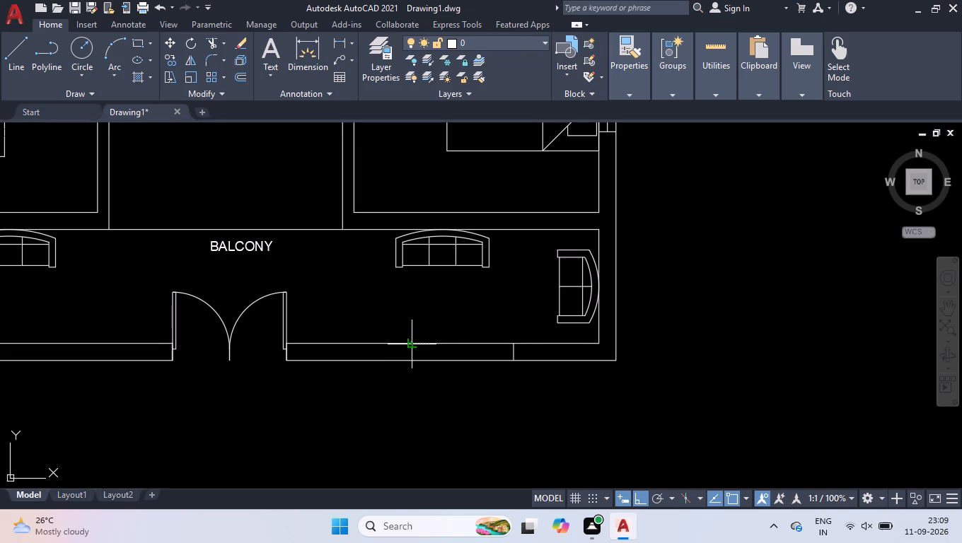
pyautogui.click(417, 363)
pyautogui.press('space')
pyautogui.scroll(2, 419, 351)
pyautogui.press('space')
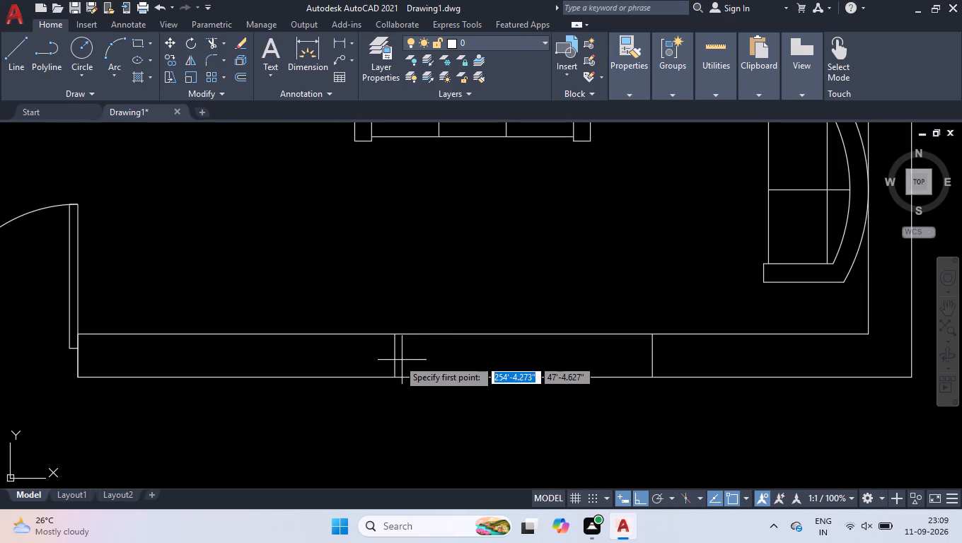
pyautogui.click(393, 354)
pyautogui.click(654, 358)
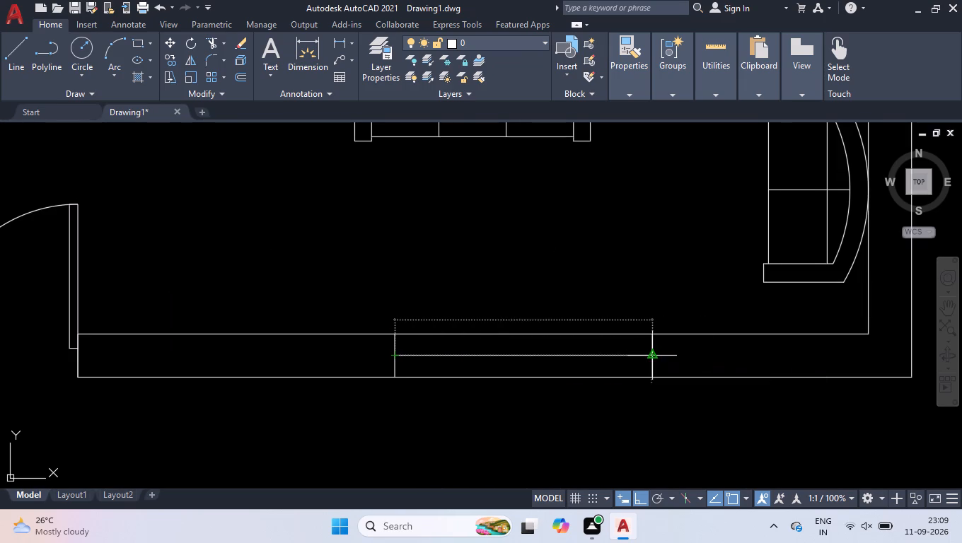
pyautogui.press('space')
# Draw a window about 3'-11" wide in the balcony's front wall left of the double door, with two edge lines and a midpoint centre line.
pyautogui.scroll(-2, 661, 375)
pyautogui.scroll(-1, 588, 409)
pyautogui.scroll(2, 317, 373)
pyautogui.press('space')
pyautogui.click(418, 384)
pyautogui.click(423, 412)
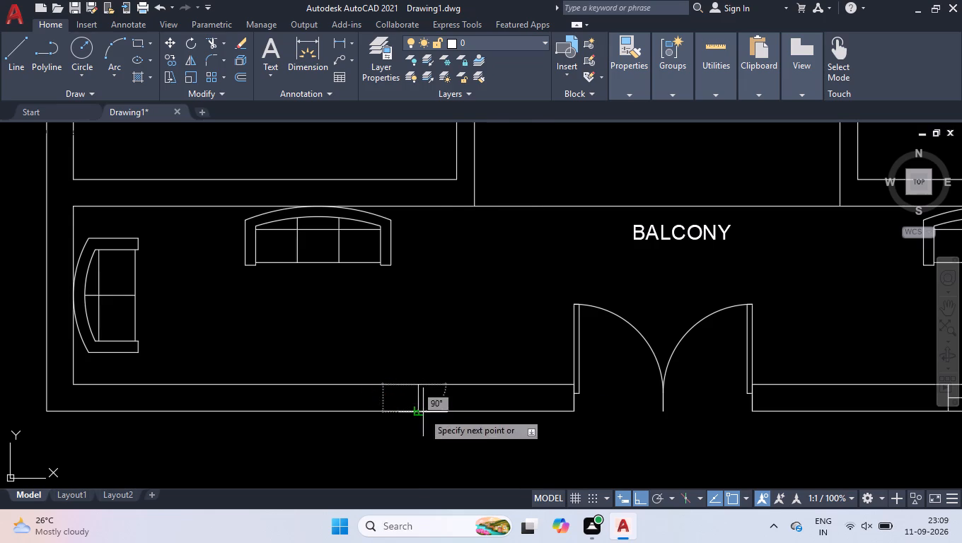
pyautogui.press('space')
pyautogui.press('space')
pyautogui.click(279, 385)
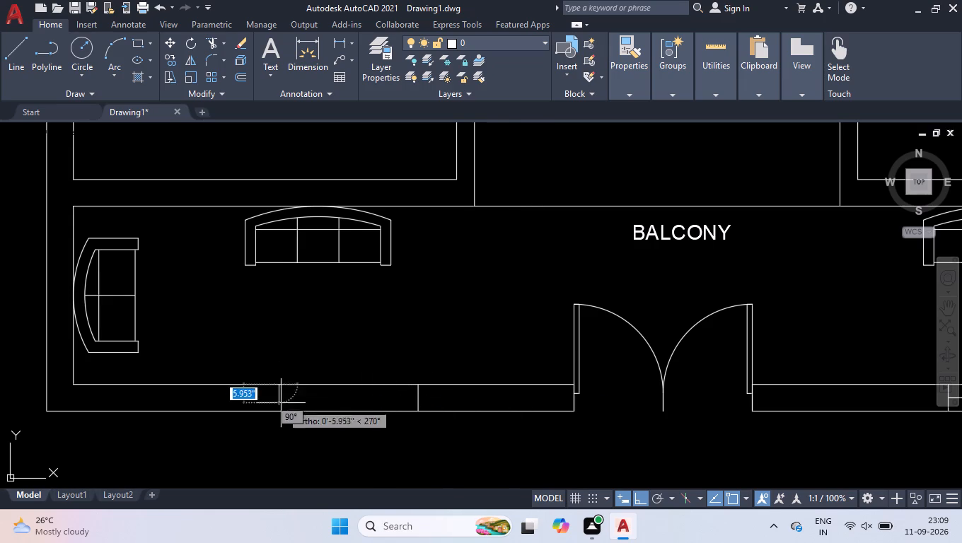
pyautogui.click(280, 414)
pyautogui.press('space')
pyautogui.press('space')
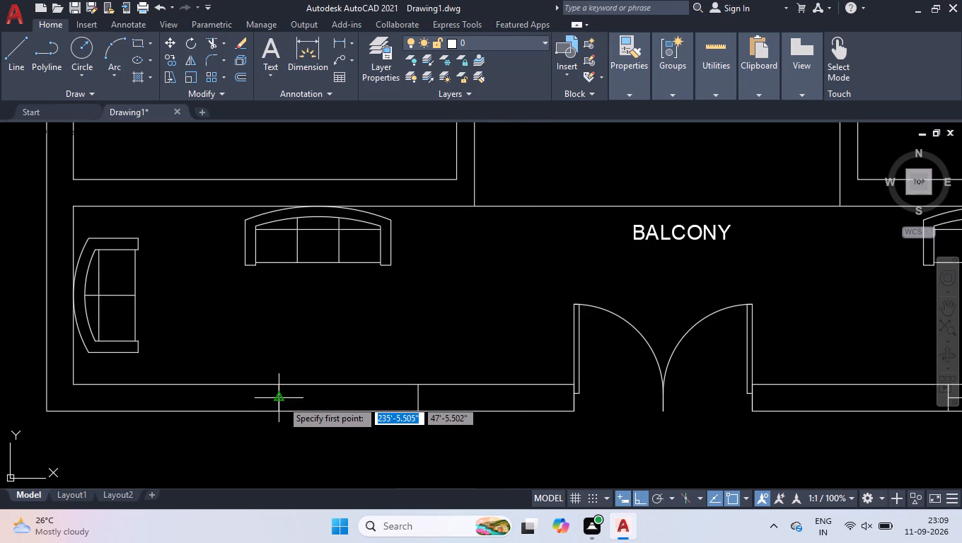
pyautogui.click(284, 400)
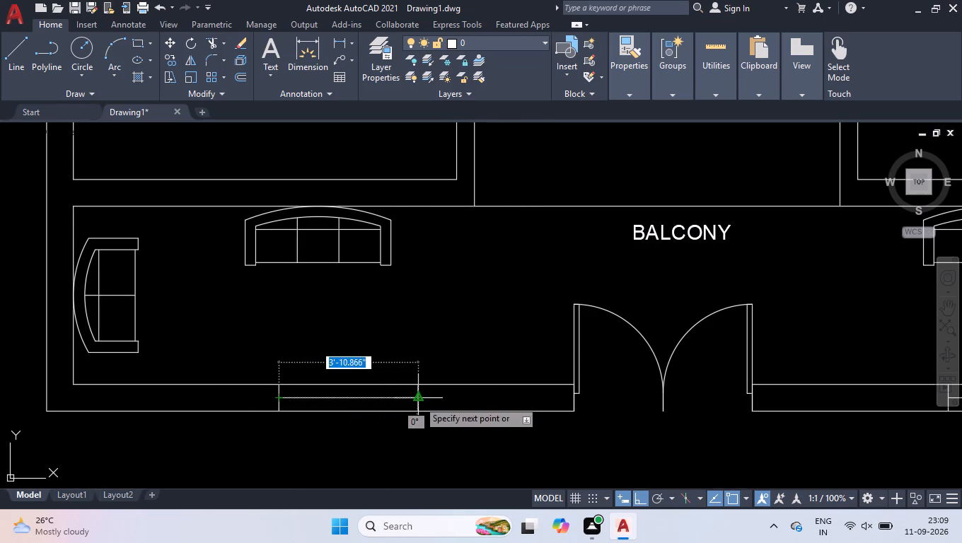
pyautogui.click(418, 400)
pyautogui.press('space')
# Draw the left bedroom's window behind the bedhead, with edge lines above the bed and level with its bottom edge, plus a midpoint centre line.
pyautogui.scroll(-3, 415, 410)
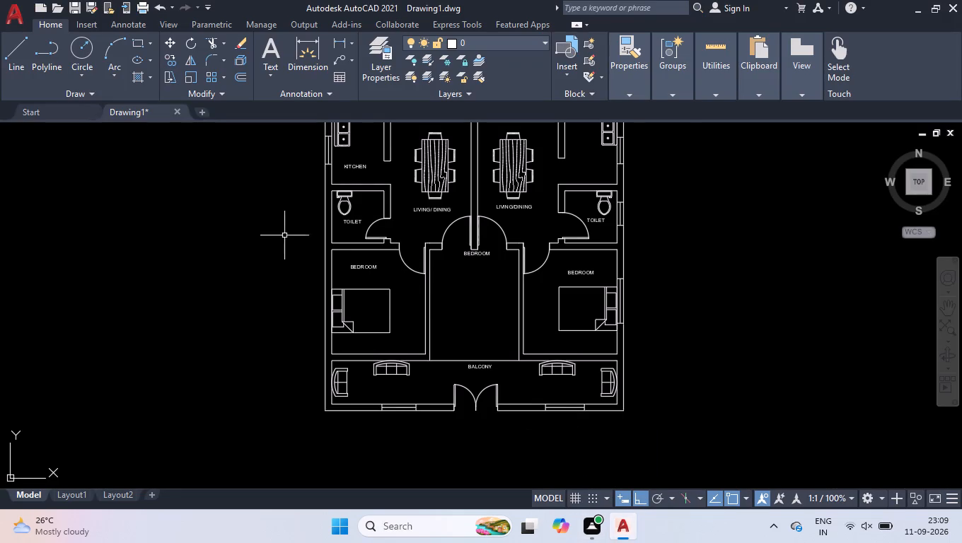
pyautogui.scroll(3, 338, 292)
pyautogui.press('space')
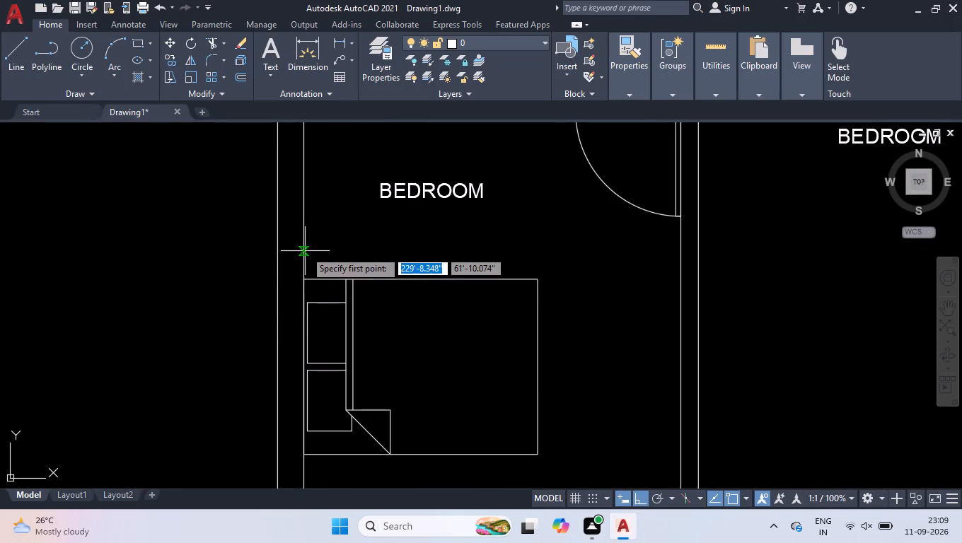
pyautogui.click(304, 250)
pyautogui.click(279, 250)
pyautogui.press('space')
pyautogui.press('space')
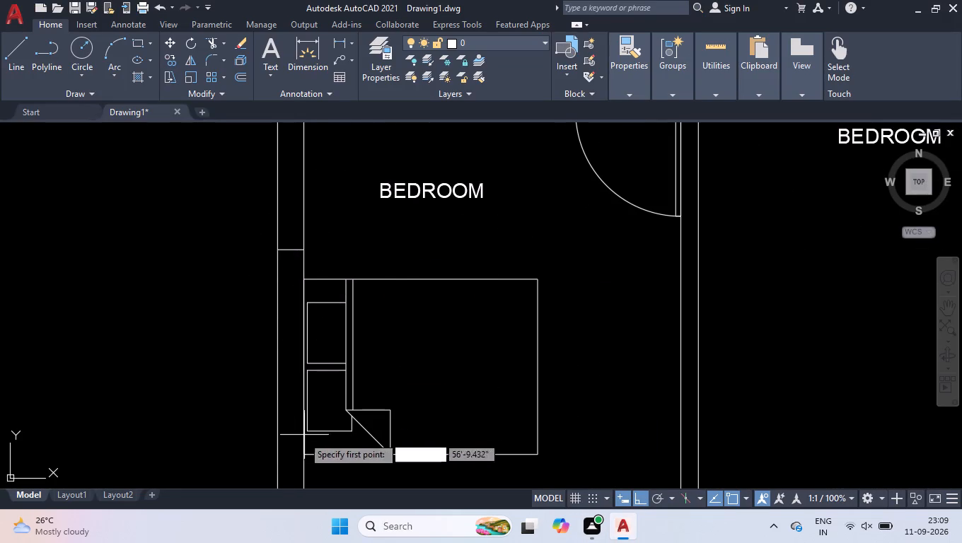
pyautogui.click(302, 452)
pyautogui.click(278, 452)
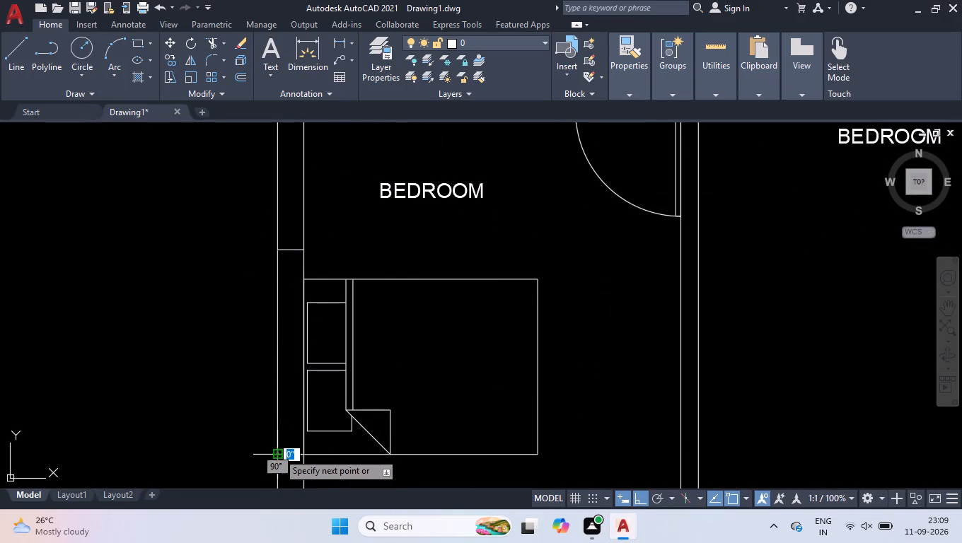
pyautogui.press('space')
pyautogui.press('space')
pyautogui.click(288, 454)
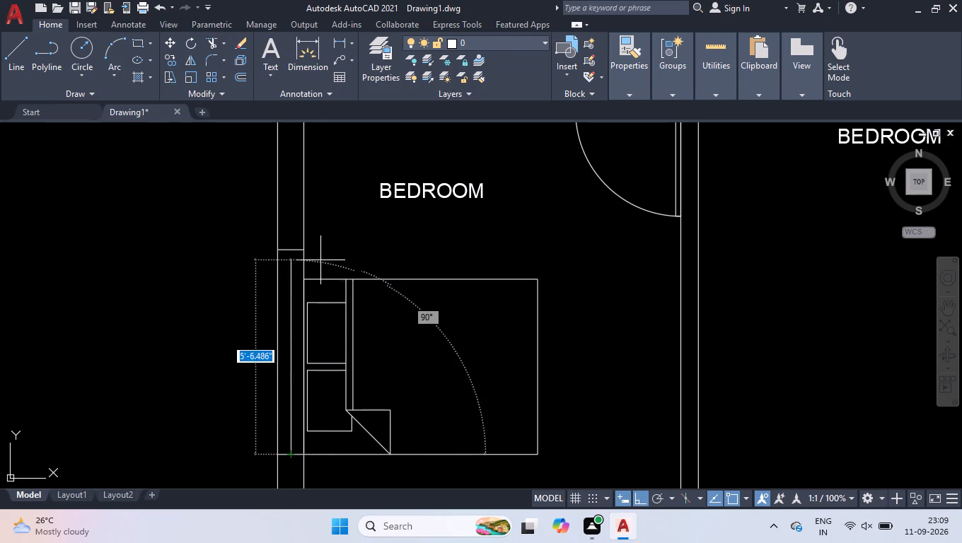
pyautogui.click(294, 252)
pyautogui.press('space')
# Draw the left toilet's window in the outer wall beside the WC, with two edge lines and a centre line joining their midpoints.
pyautogui.scroll(-3, 311, 339)
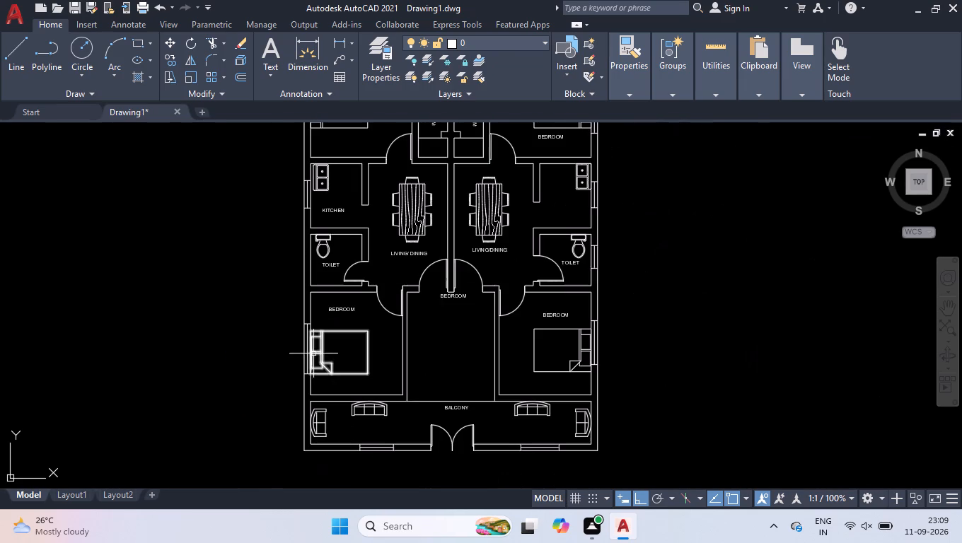
pyautogui.scroll(3, 313, 235)
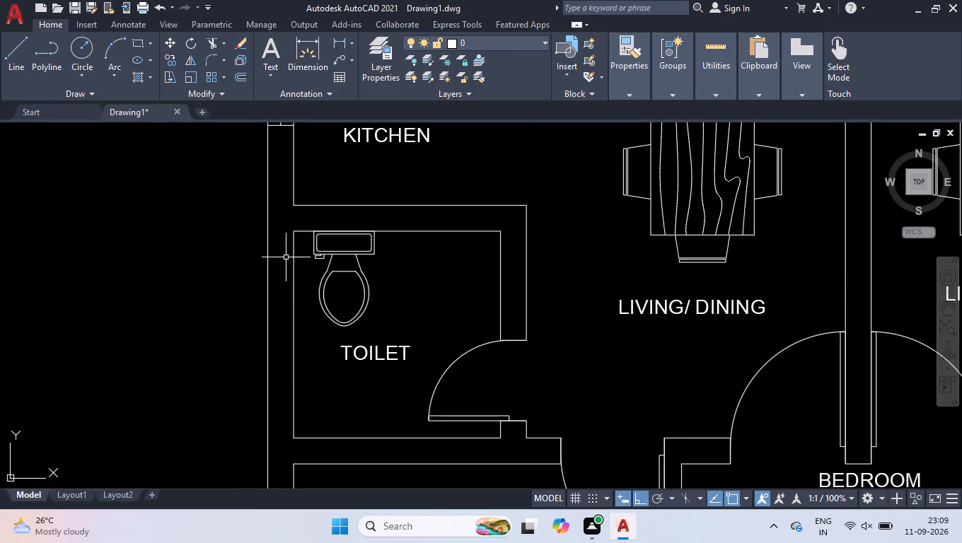
pyautogui.press('space')
pyautogui.click(292, 257)
pyautogui.moveTo(266, 255); pyautogui.dragTo(275, 247)
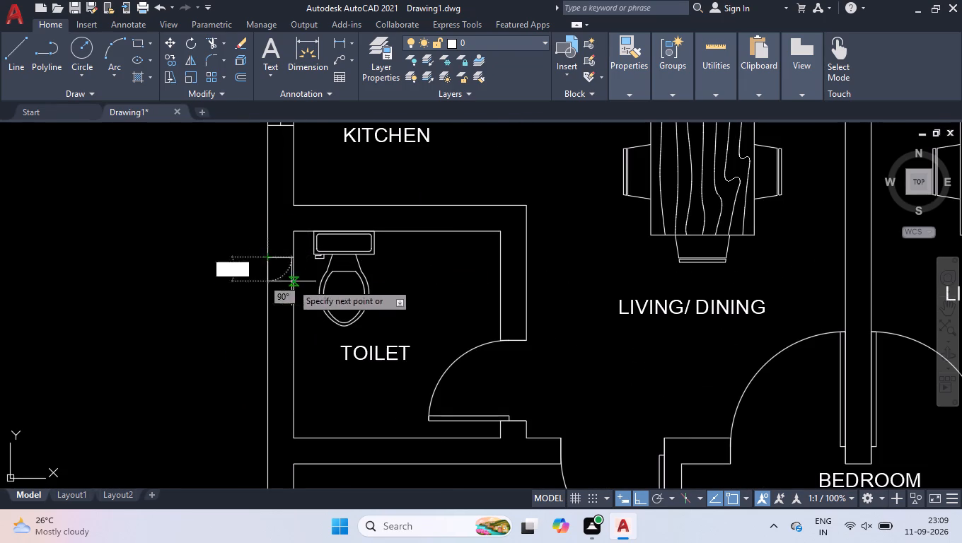
pyautogui.press('space')
pyautogui.press('space')
pyautogui.click(296, 371)
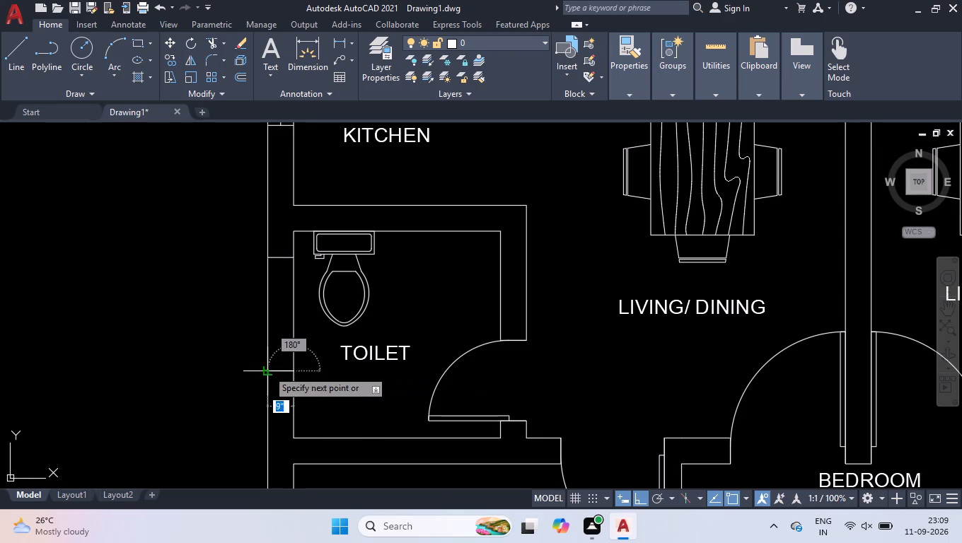
pyautogui.click(267, 370)
pyautogui.press('space')
pyautogui.press('space')
pyautogui.click(280, 370)
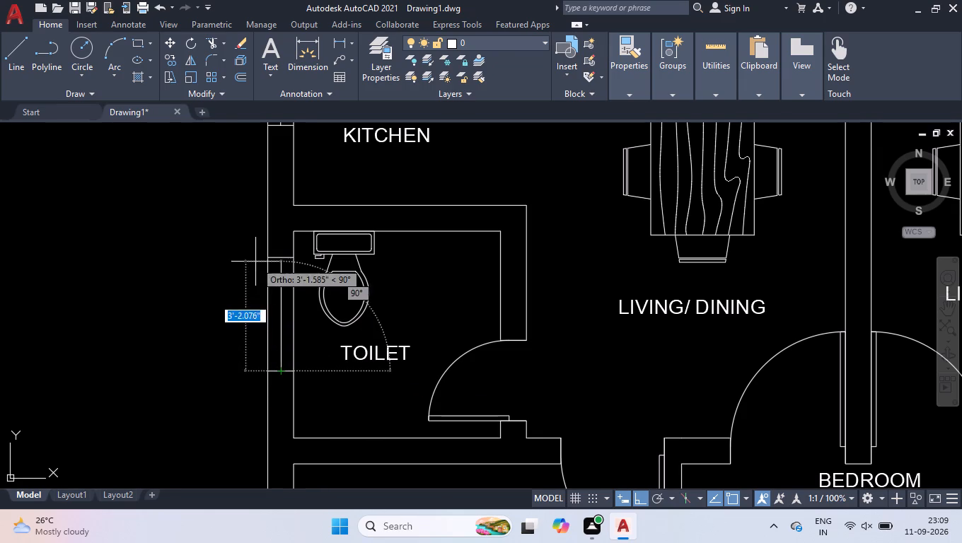
pyautogui.click(284, 258)
pyautogui.press('space')
# Draw a three-sided projecting outline outside the upper-left bedroom's window, starting and ending on the outer wall slightly beyond the window's edges.
pyautogui.scroll(-3, 288, 317)
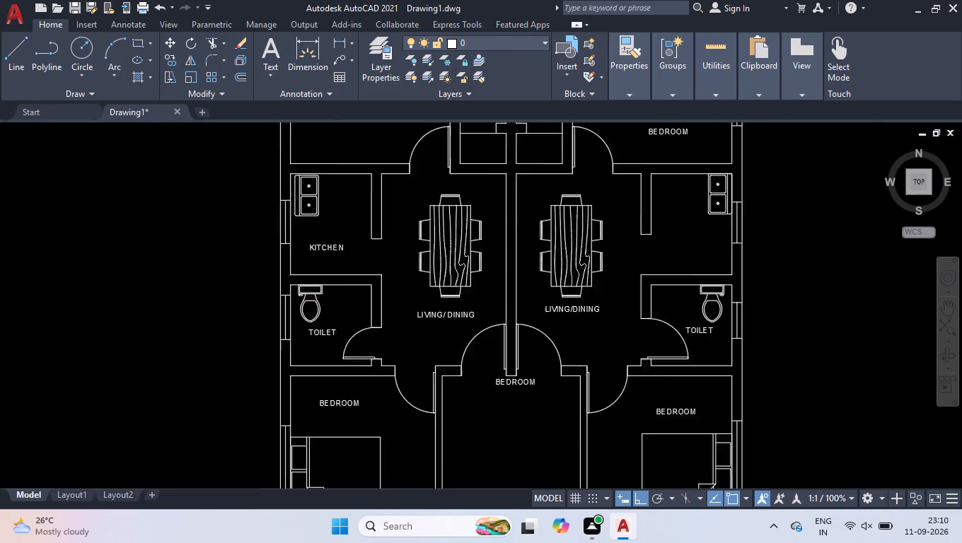
pyautogui.scroll(-1, 330, 308)
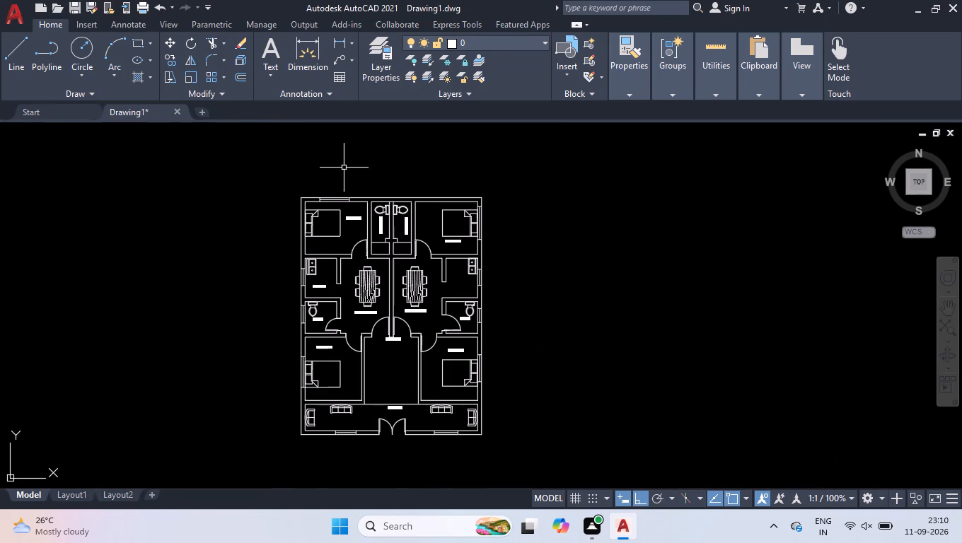
pyautogui.scroll(4, 315, 192)
pyautogui.press('l')
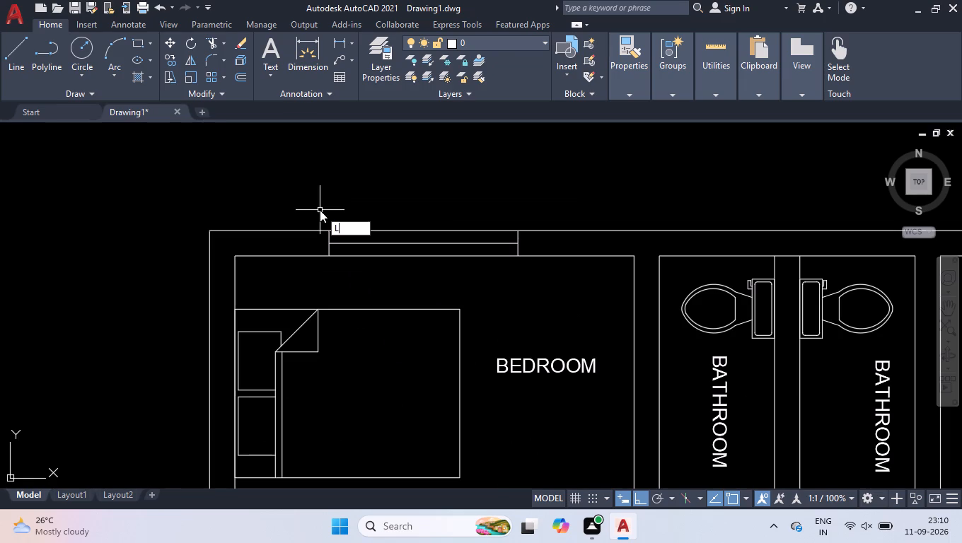
pyautogui.press('Return')
pyautogui.click(308, 231)
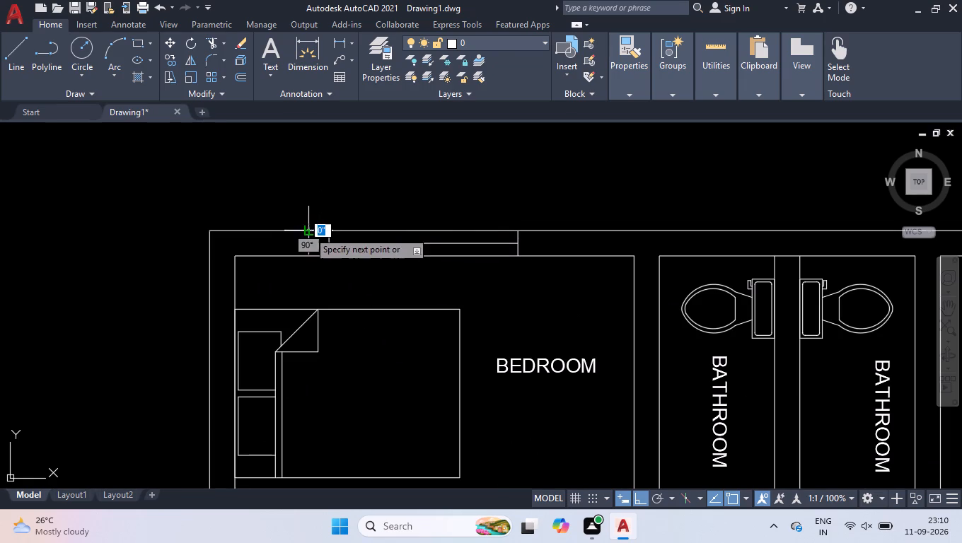
pyautogui.click(313, 196)
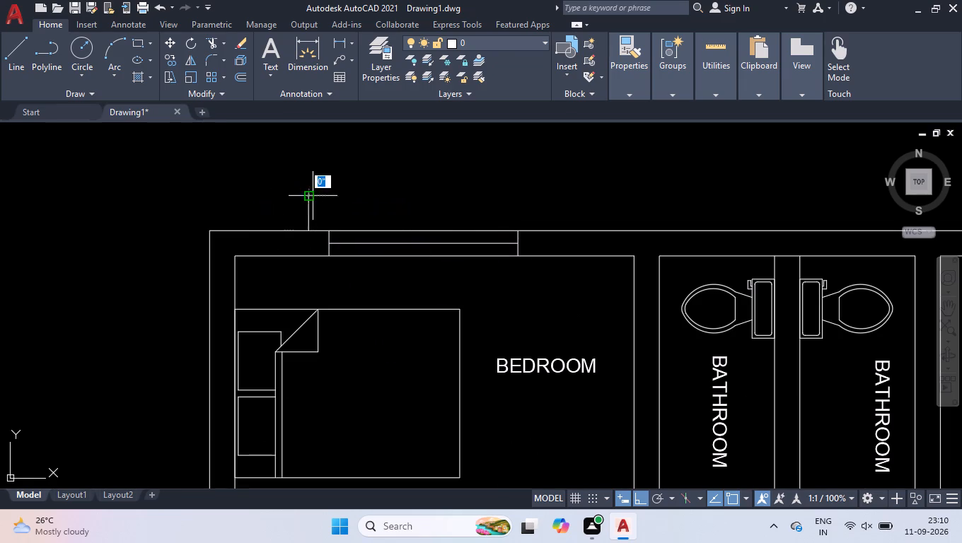
pyautogui.click(532, 208)
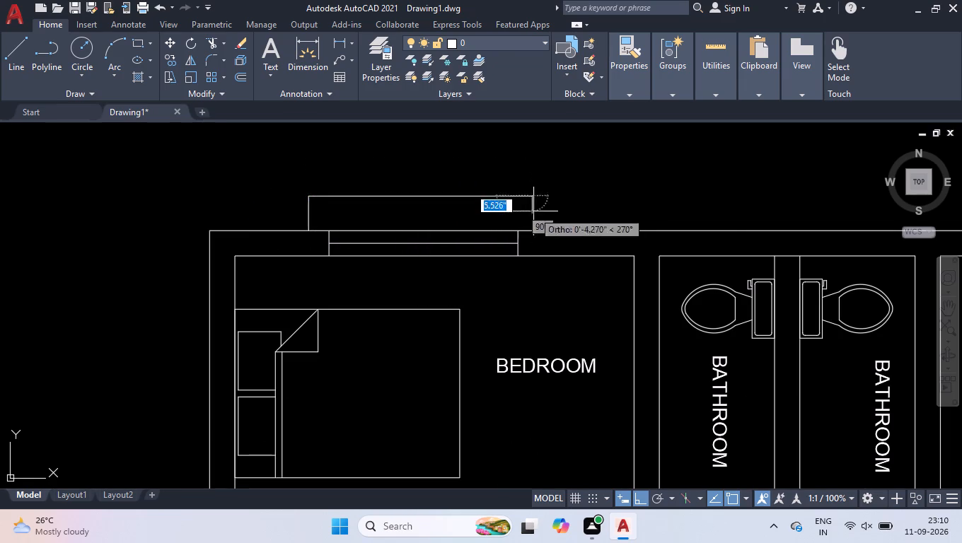
pyautogui.click(532, 233)
pyautogui.press('space')
# Draw a three-sided projecting outline outside the upper-right bedroom's window, reaching slightly past both window edges along the outer wall.
pyautogui.scroll(-2, 509, 214)
pyautogui.scroll(-2, 601, 202)
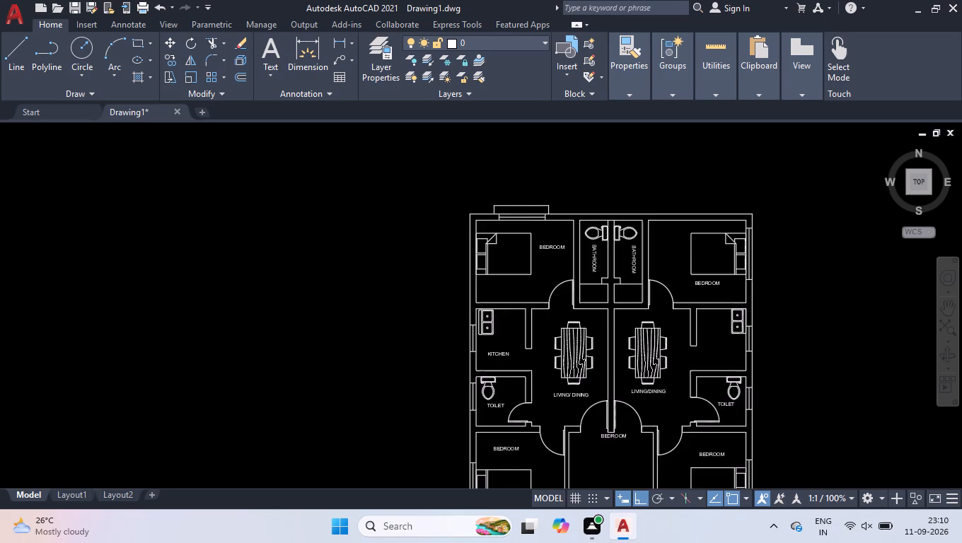
pyautogui.scroll(3, 706, 235)
pyautogui.scroll(1, 644, 151)
pyautogui.press('space')
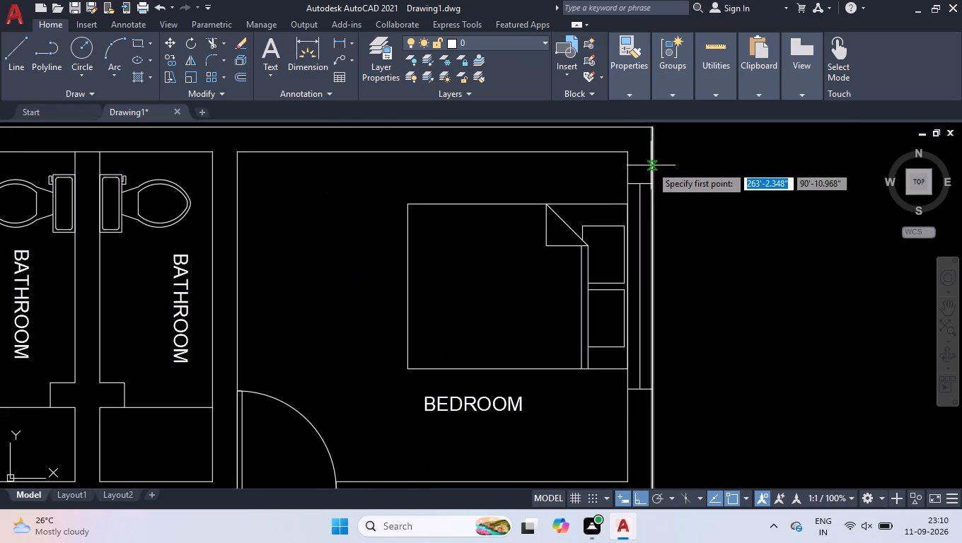
pyautogui.click(651, 165)
pyautogui.click(676, 168)
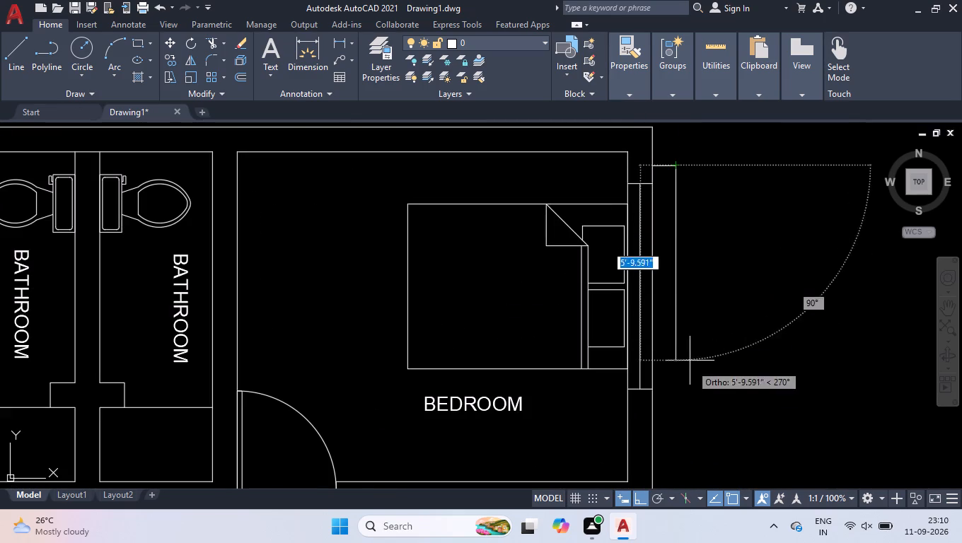
pyautogui.click(683, 405)
pyautogui.click(655, 404)
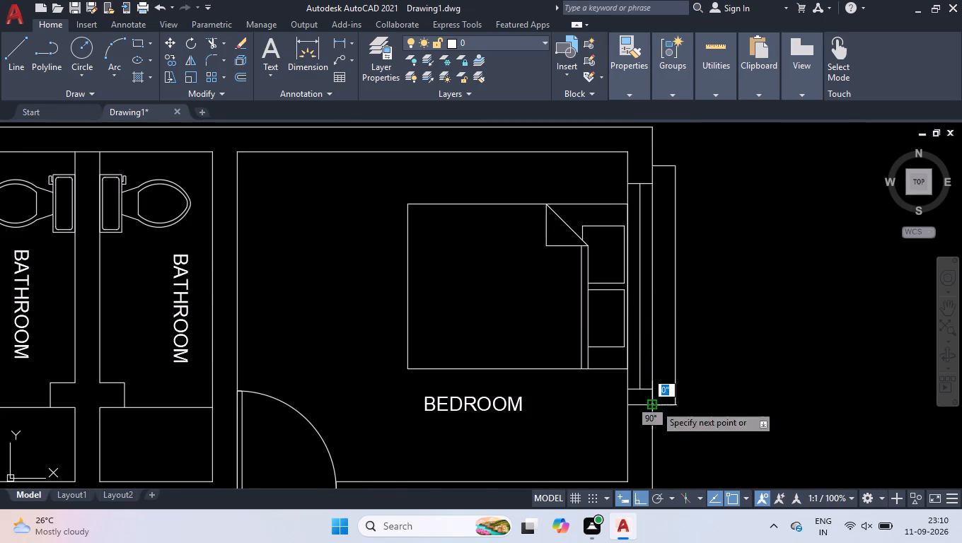
pyautogui.press('space')
# Draw a three-sided projecting outline about 4' long outside the right kitchen's window, overlapping both window edges.
pyautogui.scroll(-3, 639, 337)
pyautogui.scroll(3, 646, 433)
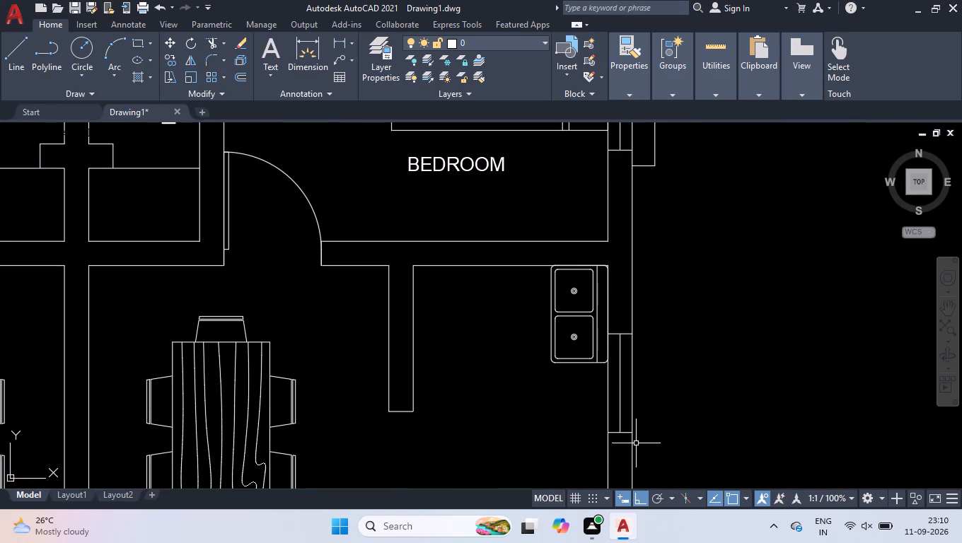
pyautogui.scroll(1, 634, 477)
pyautogui.press('space')
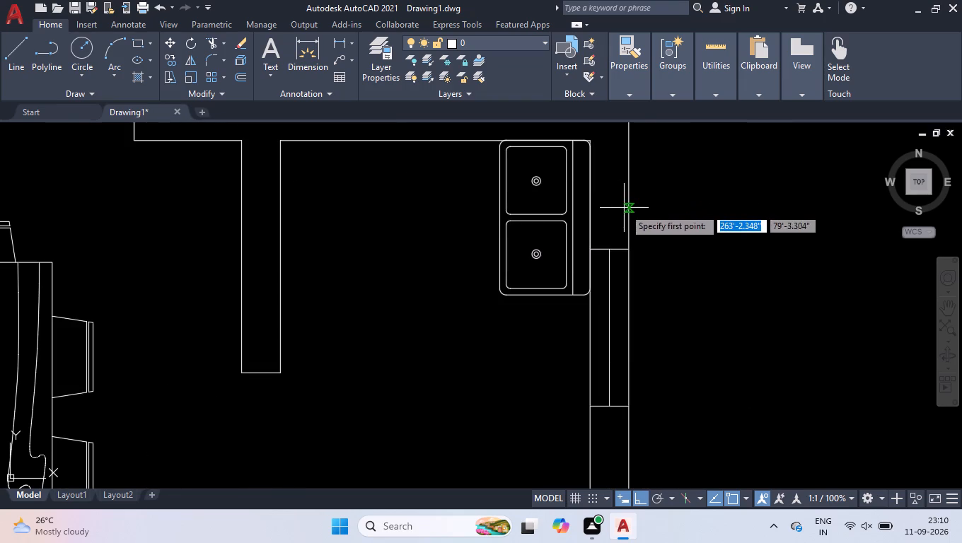
pyautogui.click(631, 216)
pyautogui.click(663, 217)
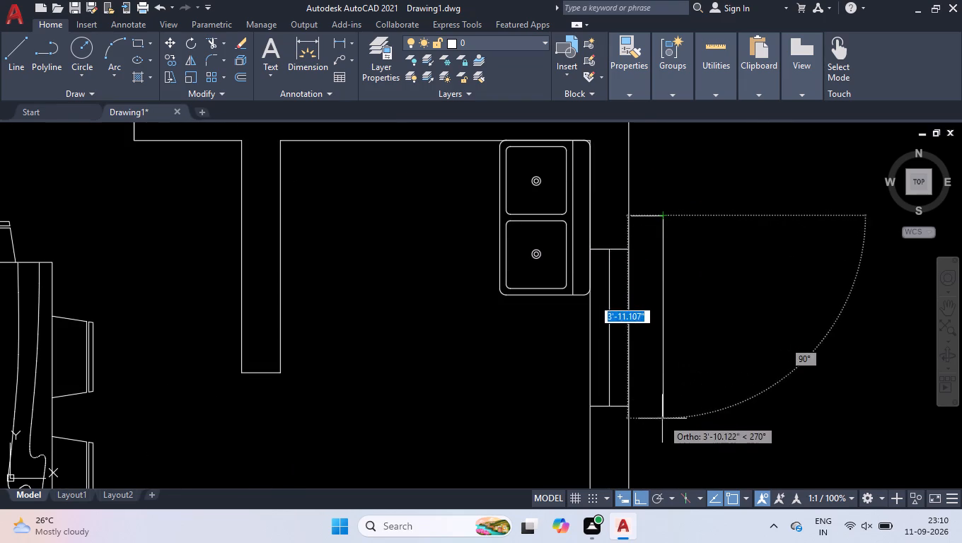
pyautogui.click(659, 423)
pyautogui.click(630, 424)
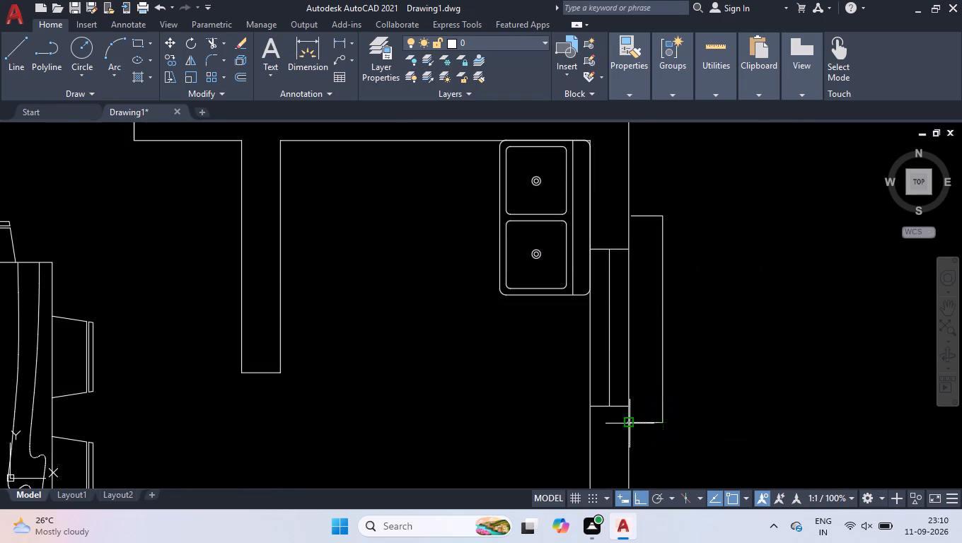
pyautogui.press('space')
# Stretch the upper line of the right kitchen's window projection so its free end meets the outer wall line, and deselect it.
pyautogui.scroll(-2, 644, 290)
pyautogui.scroll(5, 644, 259)
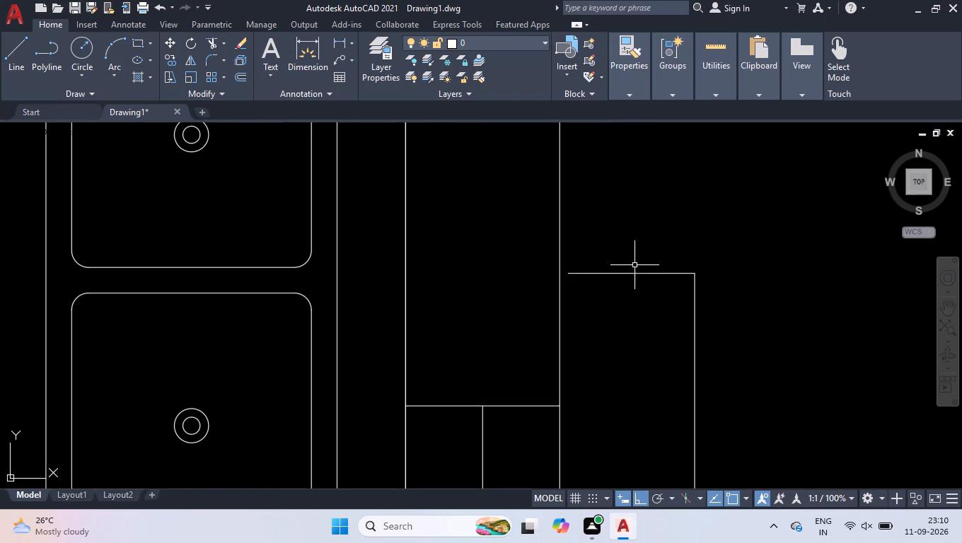
pyautogui.click(626, 251)
pyautogui.click(597, 304)
pyautogui.scroll(3, 563, 274)
pyautogui.click(572, 271)
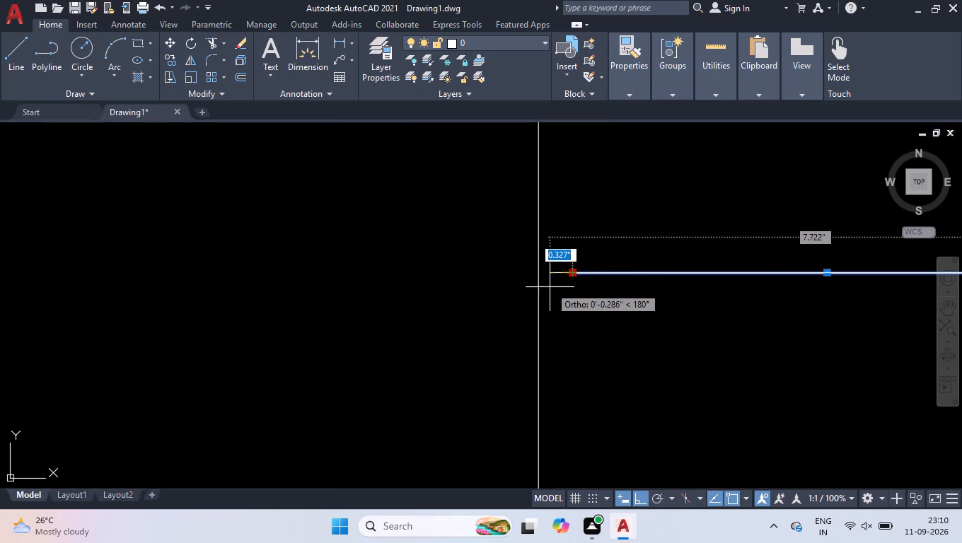
pyautogui.click(543, 273)
pyautogui.rightClick(543, 262)
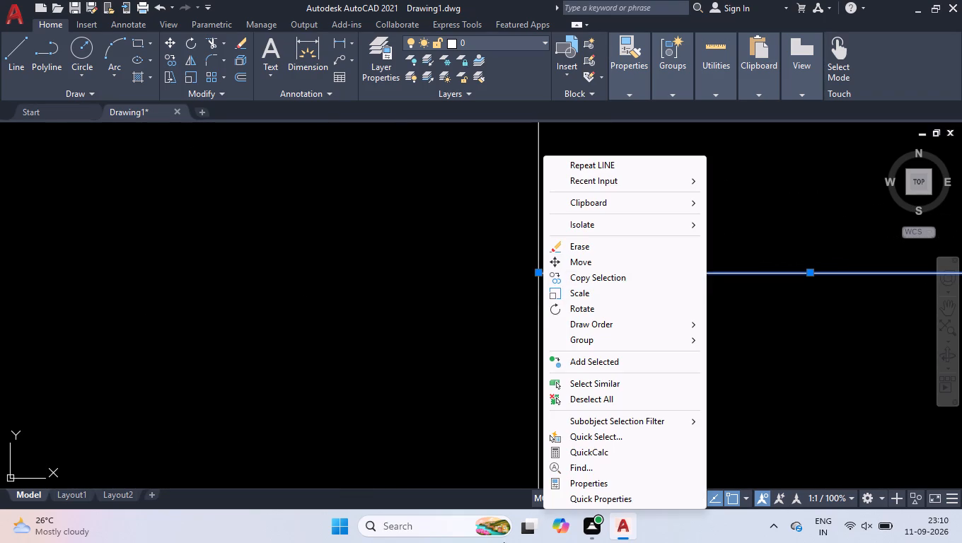
pyautogui.click(578, 400)
# Draw a three-sided outline projecting about 7" outside the right toilet's window, reaching slightly past both window edges.
pyautogui.scroll(-6, 540, 288)
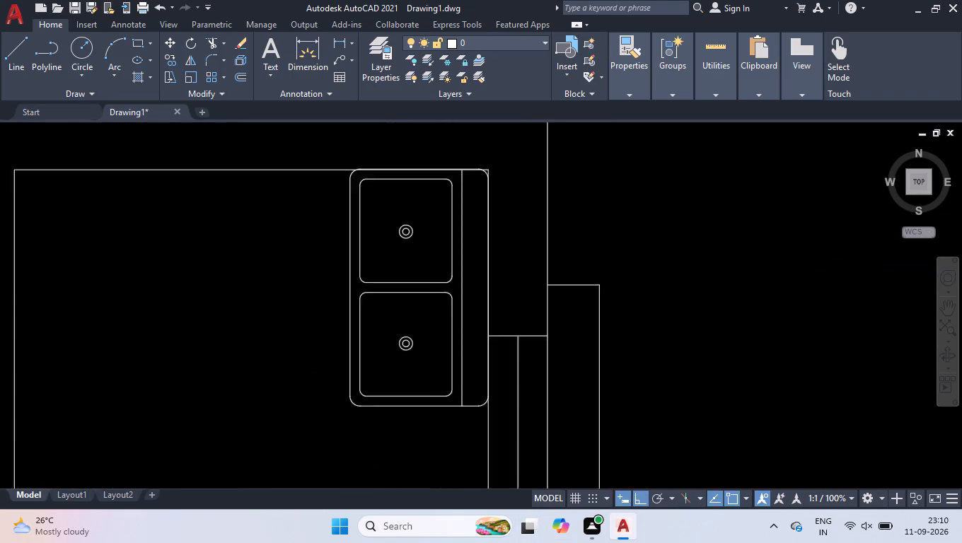
pyautogui.scroll(-3, 591, 205)
pyautogui.scroll(3, 557, 443)
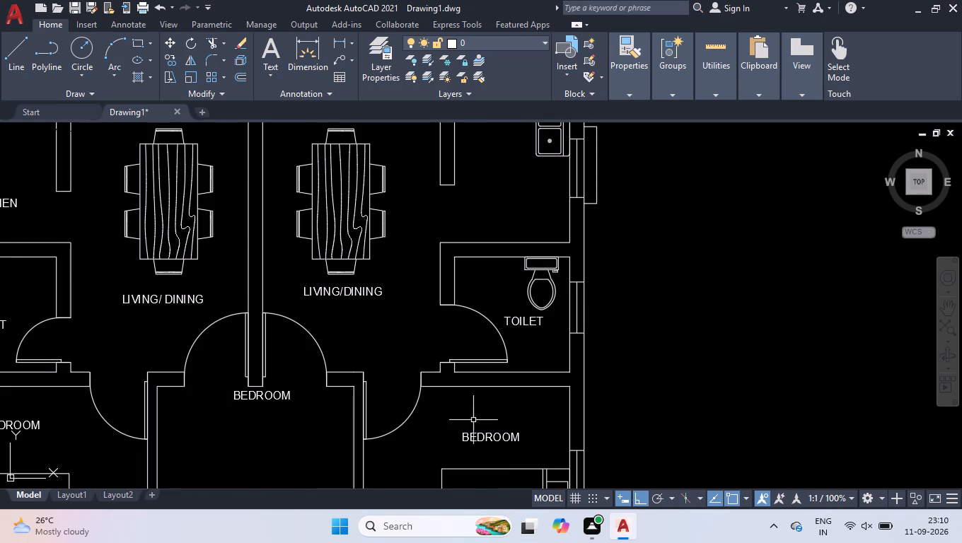
pyautogui.scroll(3, 598, 299)
pyautogui.press('space')
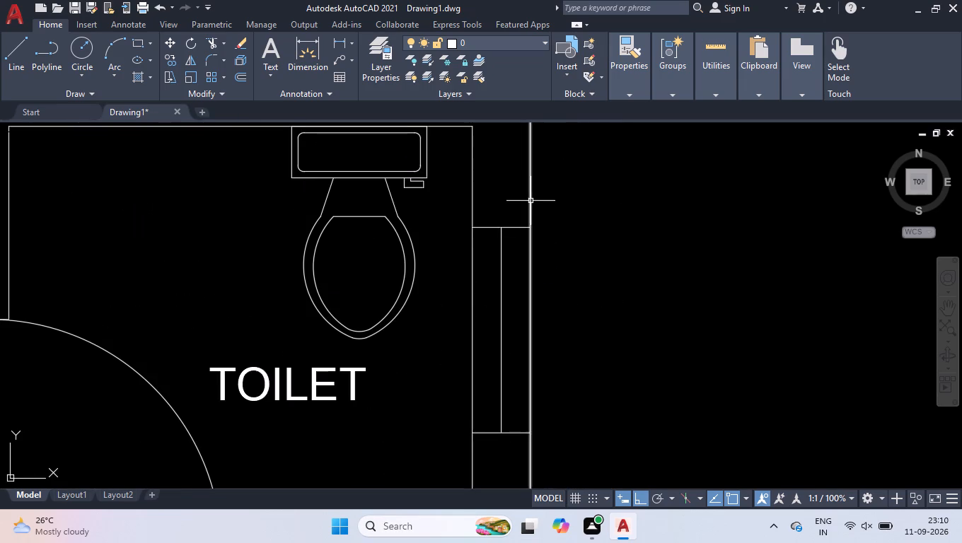
pyautogui.press('space')
pyautogui.press('l')
pyautogui.press('Return')
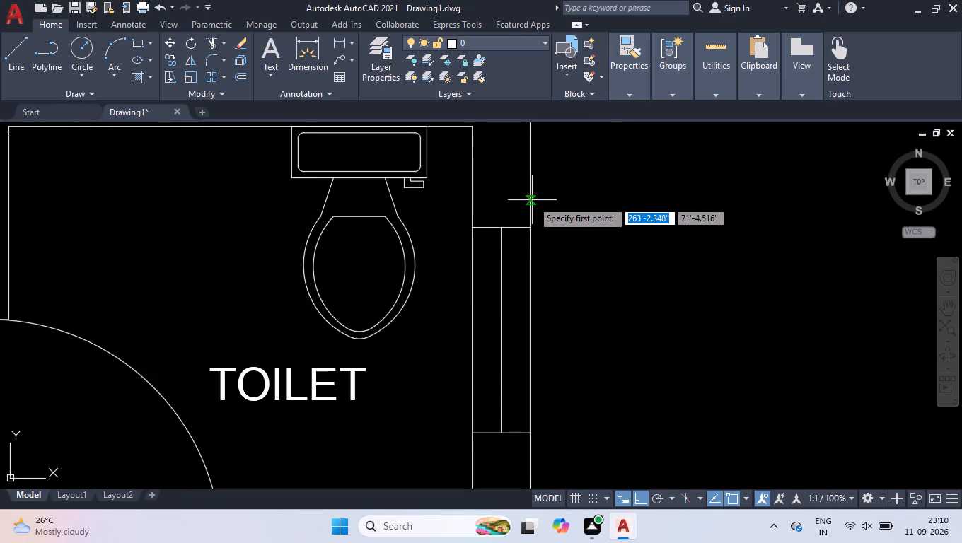
pyautogui.click(532, 200)
pyautogui.click(576, 206)
pyautogui.scroll(-2, 595, 279)
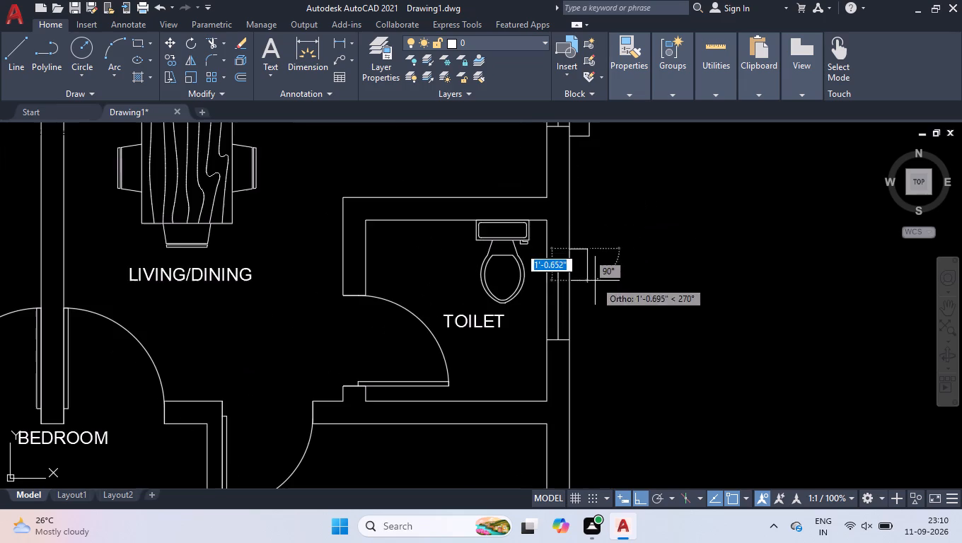
pyautogui.scroll(2, 587, 354)
pyautogui.click(577, 352)
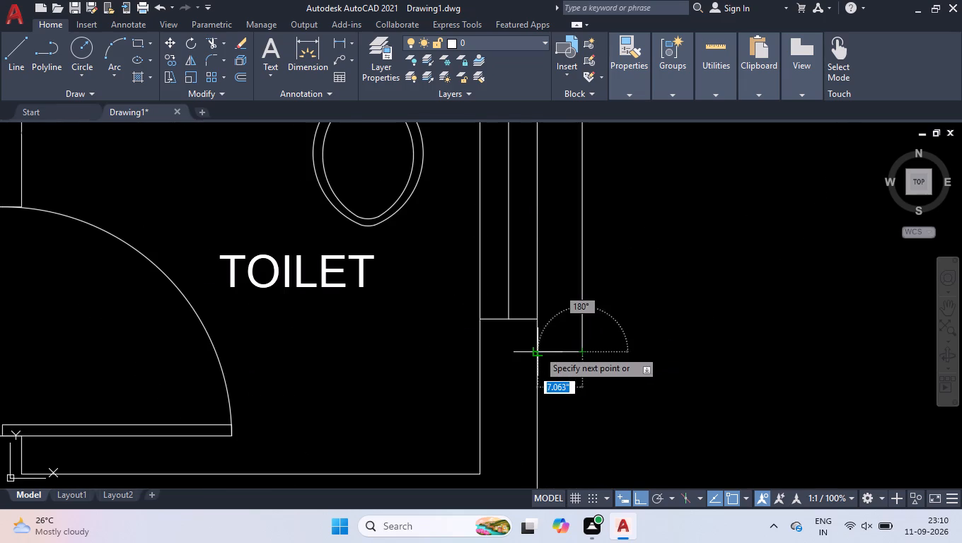
pyautogui.click(539, 351)
pyautogui.press('space')
# Draw a three-sided projecting outline about 6' long outside the lower-right bedroom's window, reaching slightly past both window edges.
pyautogui.scroll(-4, 556, 310)
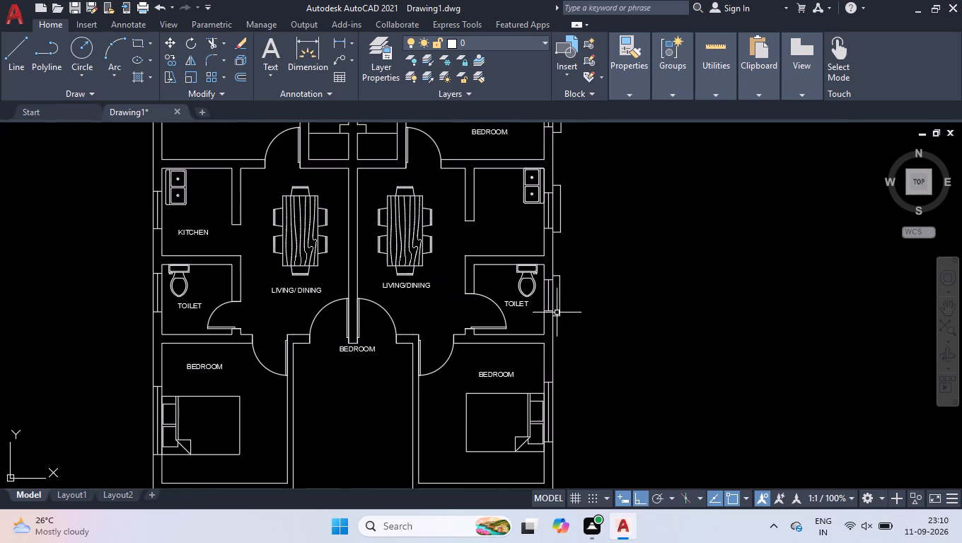
pyautogui.scroll(3, 540, 451)
pyautogui.press('space')
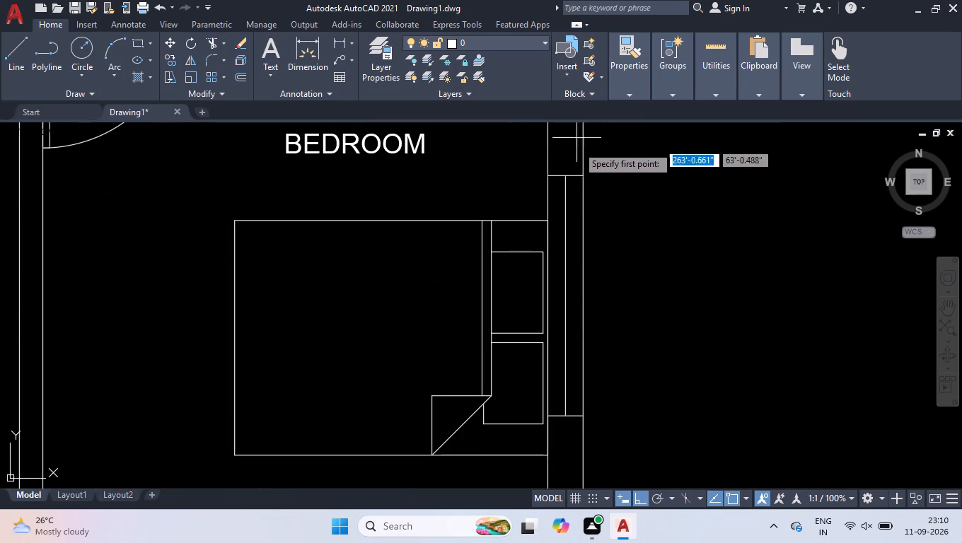
pyautogui.click(584, 152)
pyautogui.click(613, 157)
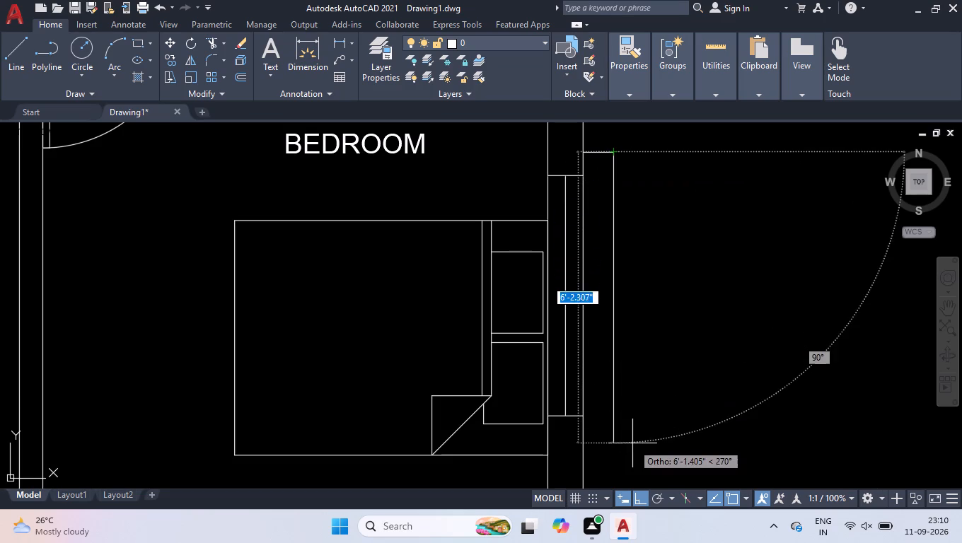
pyautogui.click(624, 436)
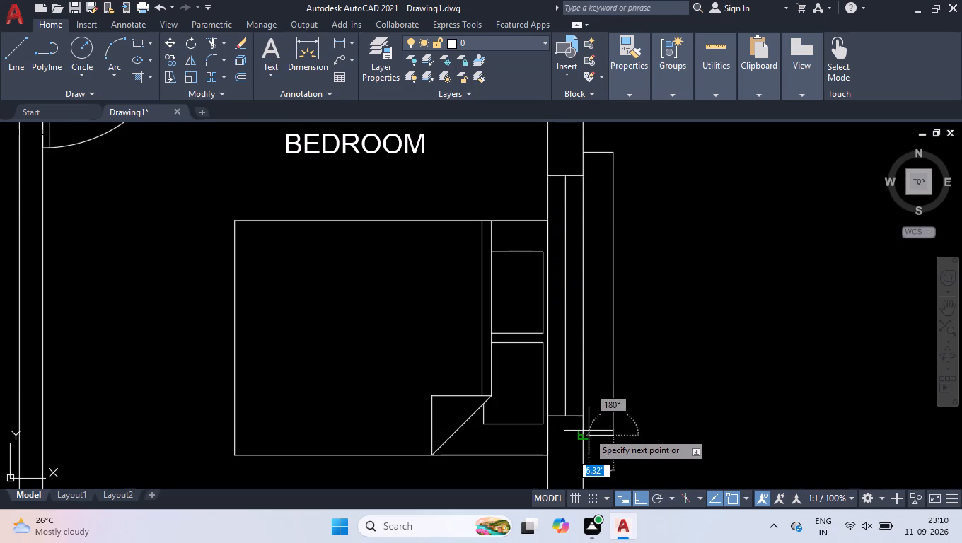
pyautogui.click(587, 434)
pyautogui.press('space')
# Draw a three-sided outline projecting about 11" outside the balcony's right window, reaching slightly past both window edges.
pyautogui.scroll(-3, 659, 281)
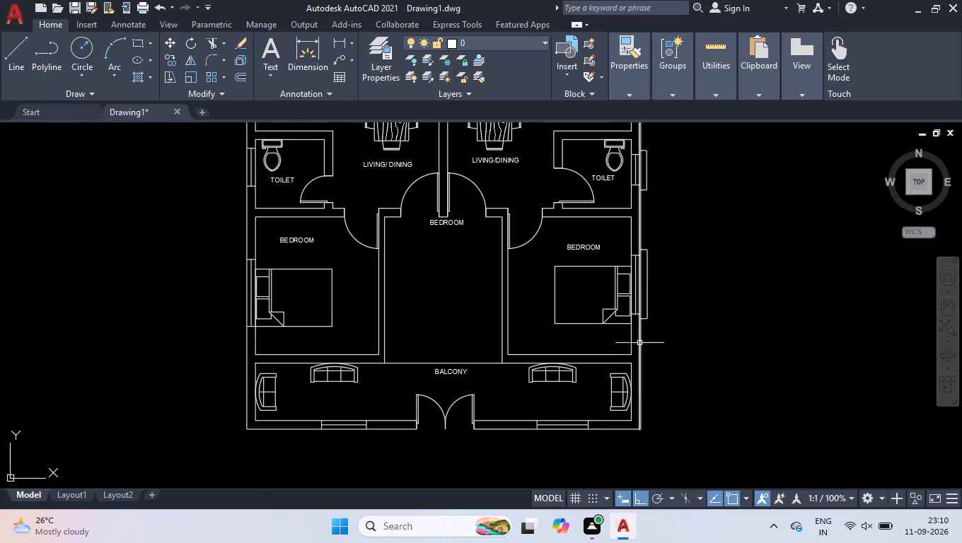
pyautogui.scroll(2, 559, 433)
pyautogui.press('space')
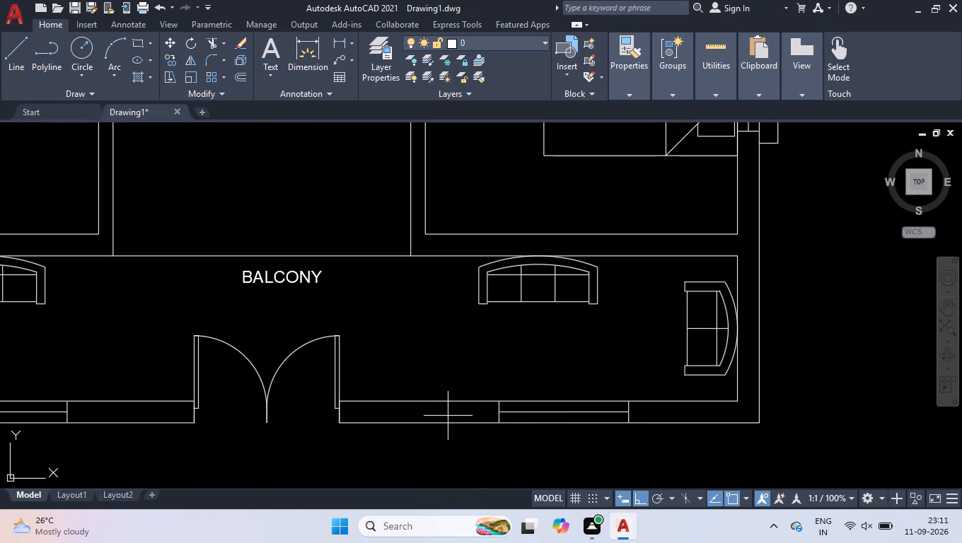
pyautogui.click(481, 425)
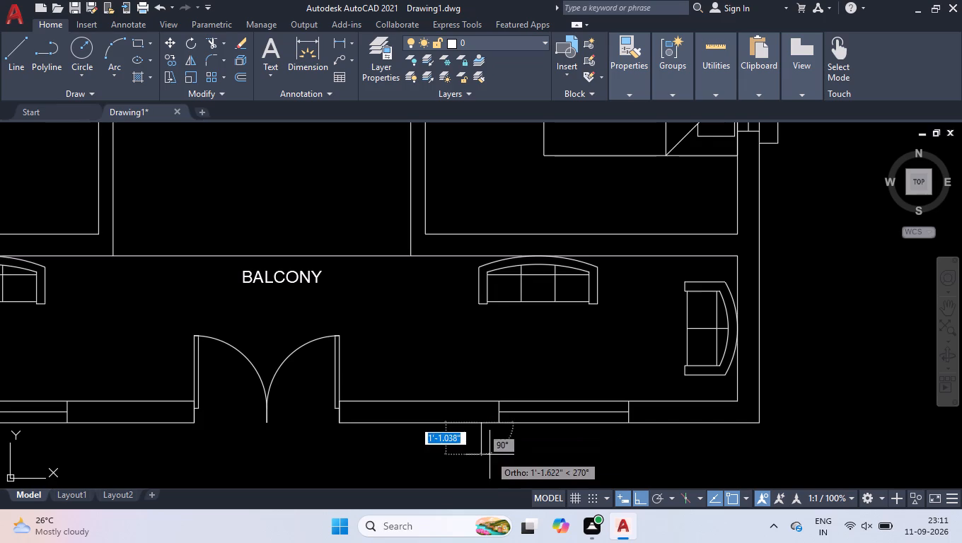
pyautogui.click(490, 450)
pyautogui.click(645, 449)
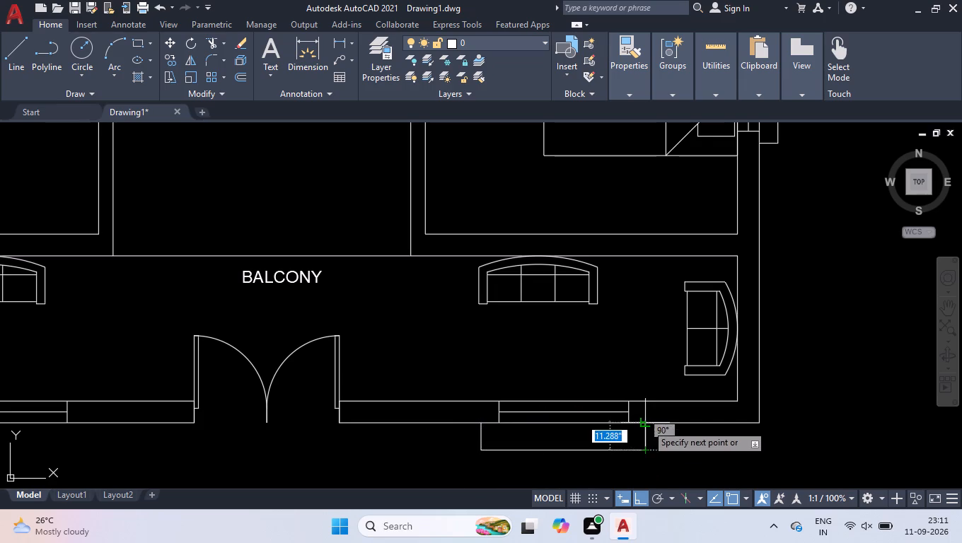
pyautogui.click(646, 423)
pyautogui.press('space')
# Draw a three-sided outline projecting about 10" outside the balcony's left window, reaching slightly past both window edges.
pyautogui.scroll(-2, 646, 431)
pyautogui.scroll(2, 390, 436)
pyautogui.press('space')
pyautogui.click(327, 416)
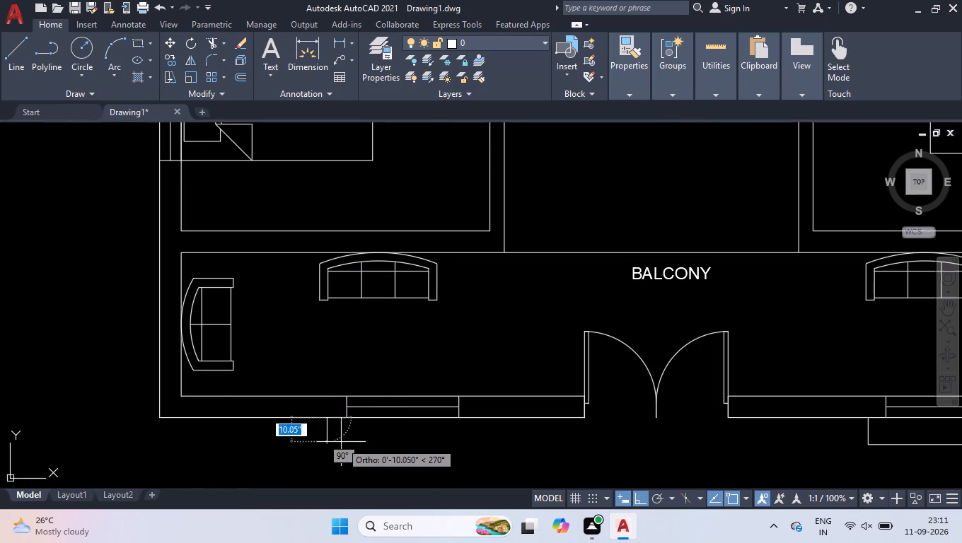
pyautogui.click(341, 442)
pyautogui.click(475, 436)
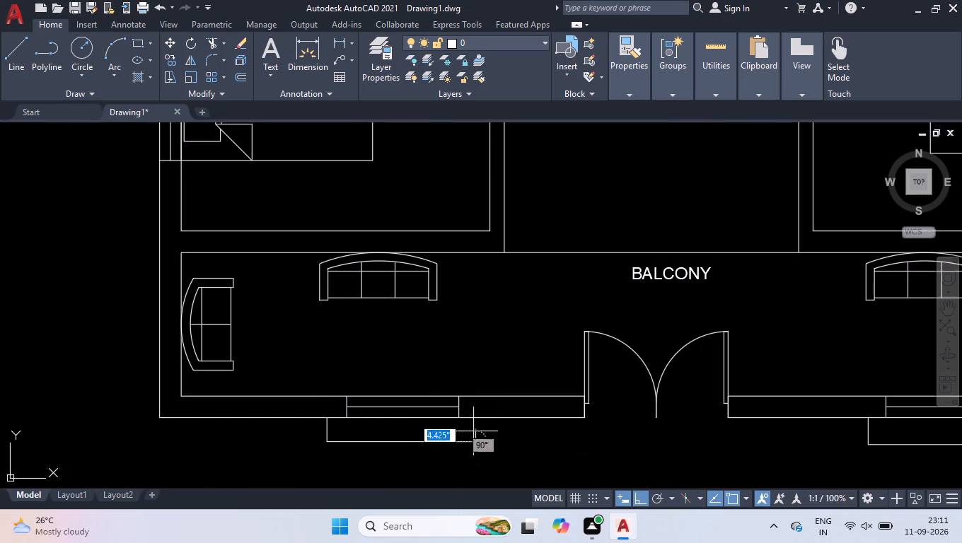
pyautogui.click(472, 421)
pyautogui.press('space')
# Draw a three-sided outline projecting about 8" outside the lower-left bedroom's window, reaching slightly past both window edges.
pyautogui.scroll(-1, 460, 443)
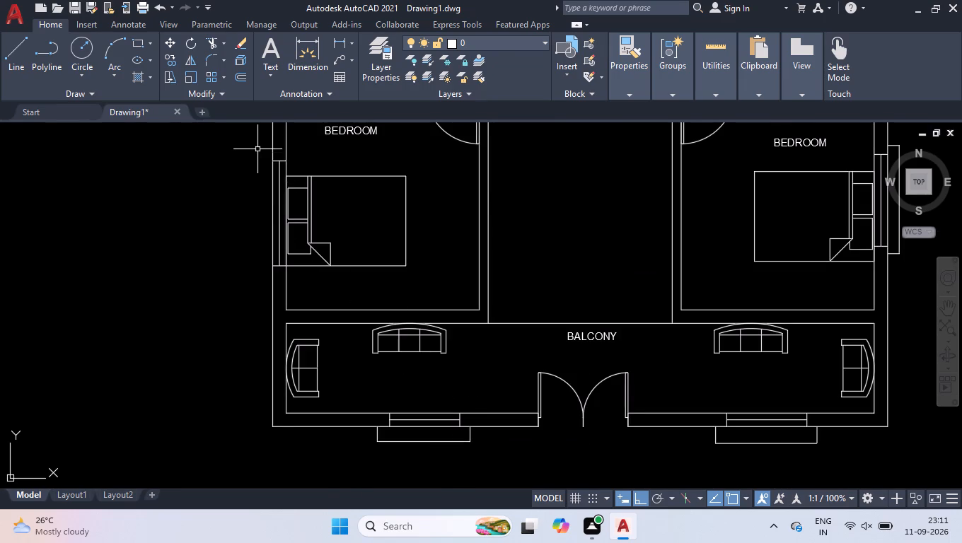
pyautogui.scroll(3, 258, 145)
pyautogui.scroll(-3, 289, 185)
pyautogui.scroll(1, 289, 177)
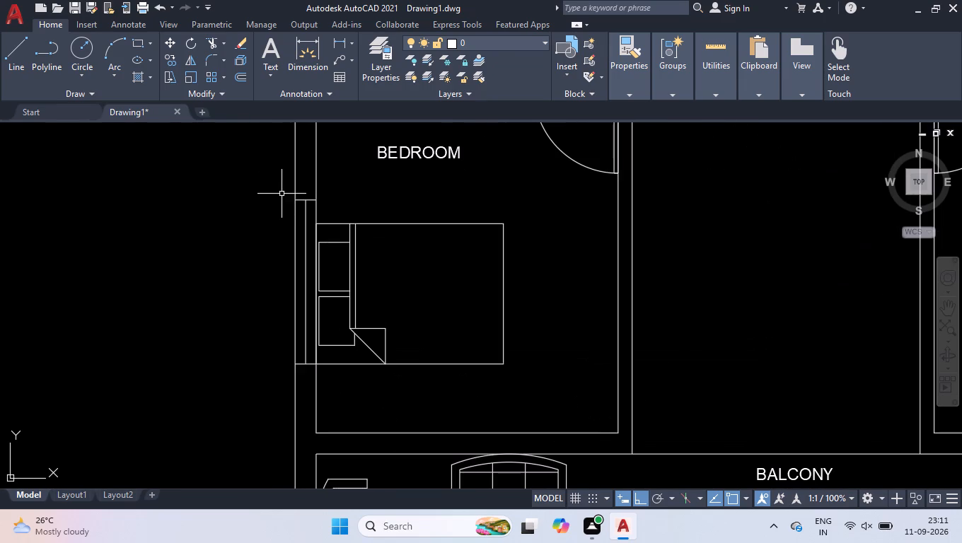
pyautogui.press('space')
pyautogui.click(293, 179)
pyautogui.click(277, 177)
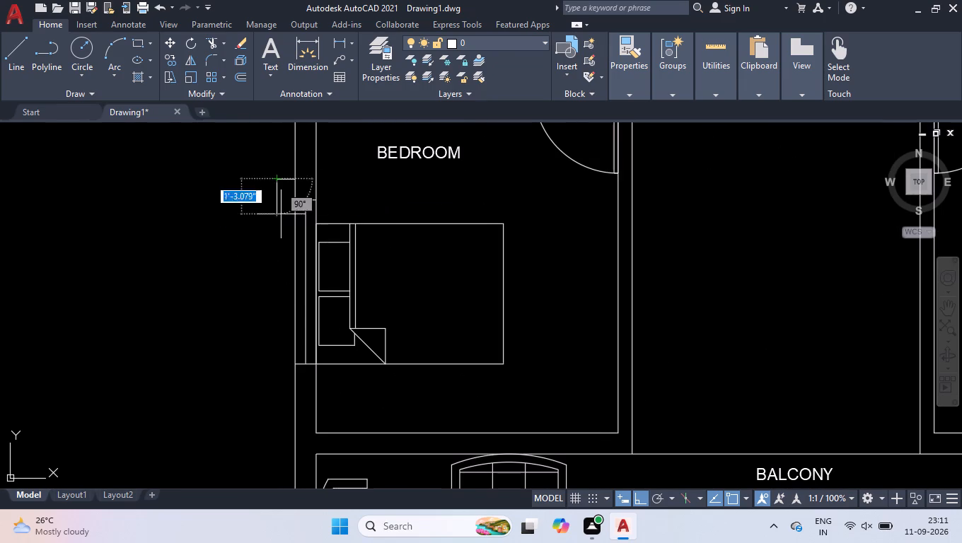
pyautogui.click(276, 379)
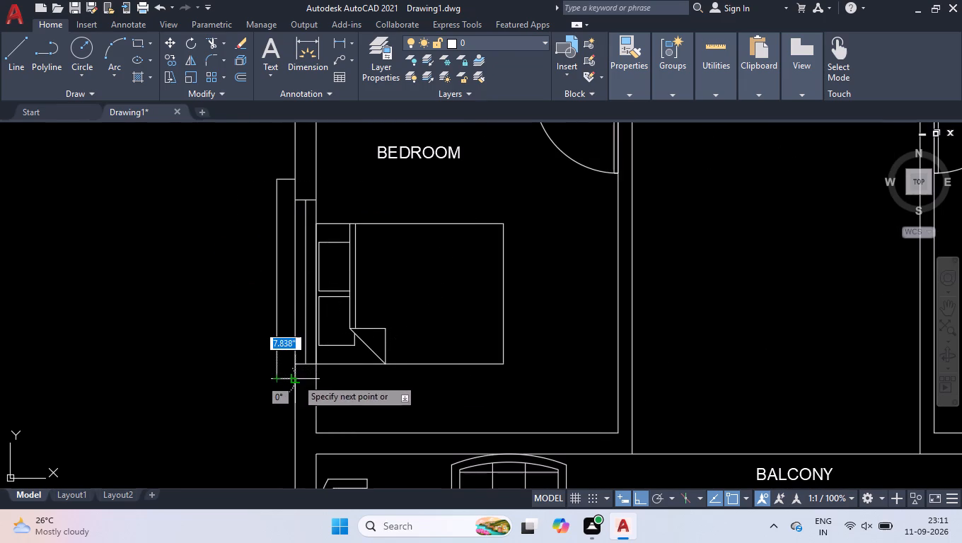
pyautogui.click(297, 378)
pyautogui.press('space')
# Draw a three-sided projecting outline about 4'-3" long outside the left toilet's window, overlapping both window edges.
pyautogui.scroll(-3, 302, 391)
pyautogui.scroll(2, 315, 236)
pyautogui.scroll(2, 279, 325)
pyautogui.press('space')
pyautogui.click(296, 244)
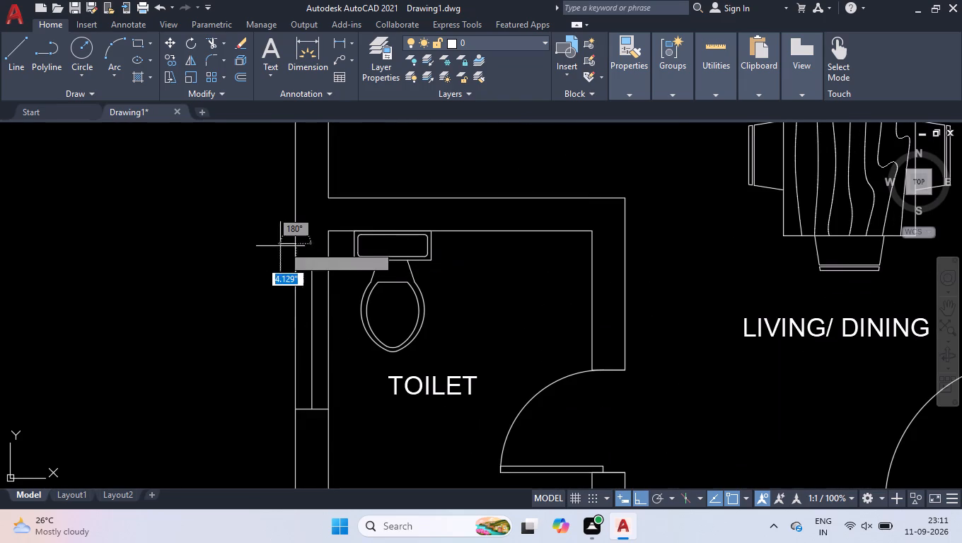
pyautogui.click(267, 244)
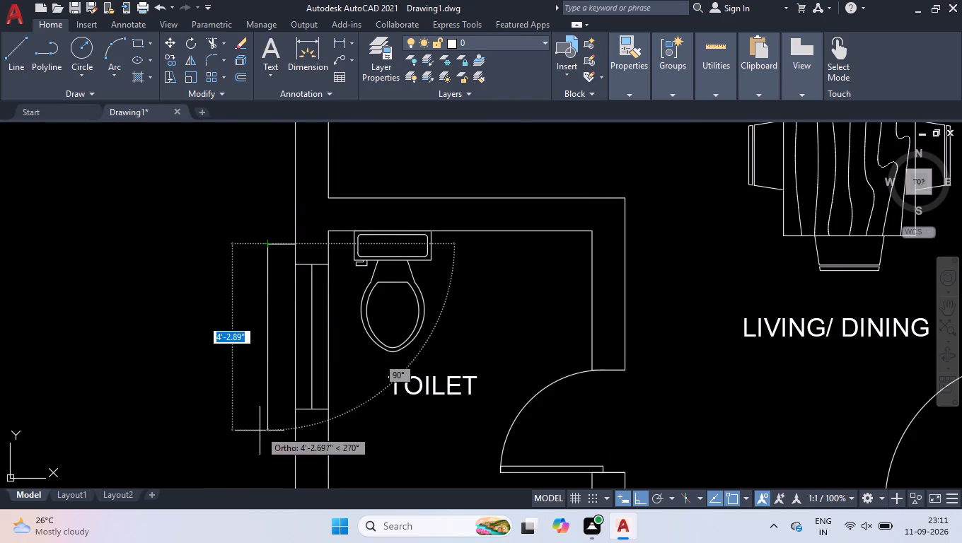
pyautogui.click(267, 430)
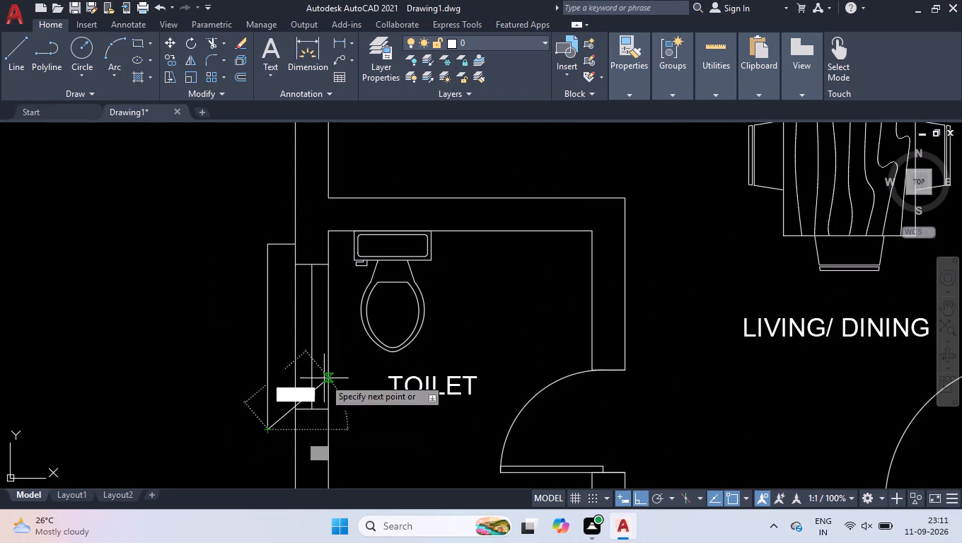
pyautogui.click(294, 431)
pyautogui.press('space')
# Draw a three-sided projecting outline about 4' long outside the left kitchen's window, overlapping both window edges.
pyautogui.scroll(-2, 295, 444)
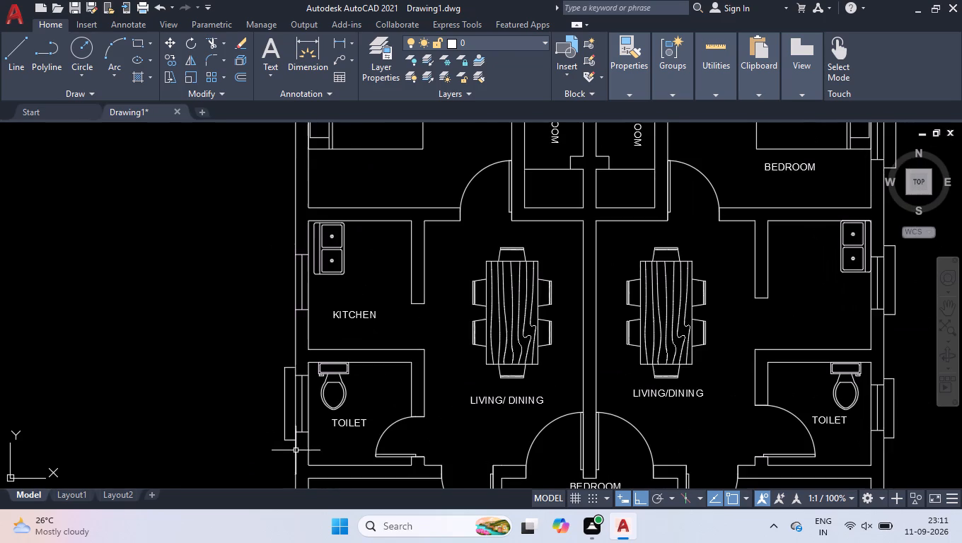
pyautogui.scroll(2, 283, 258)
pyautogui.press('space')
pyautogui.click(311, 233)
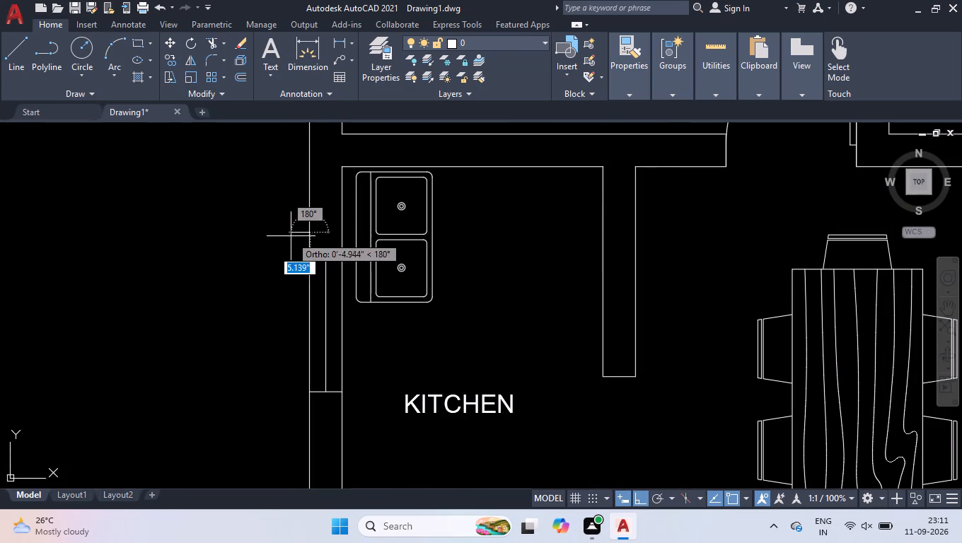
pyautogui.click(285, 234)
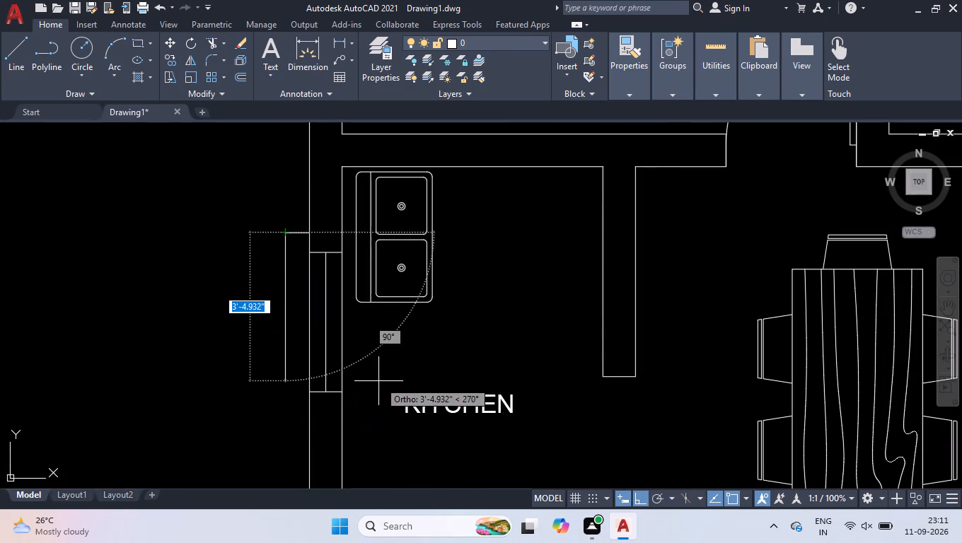
pyautogui.click(293, 410)
pyautogui.click(307, 412)
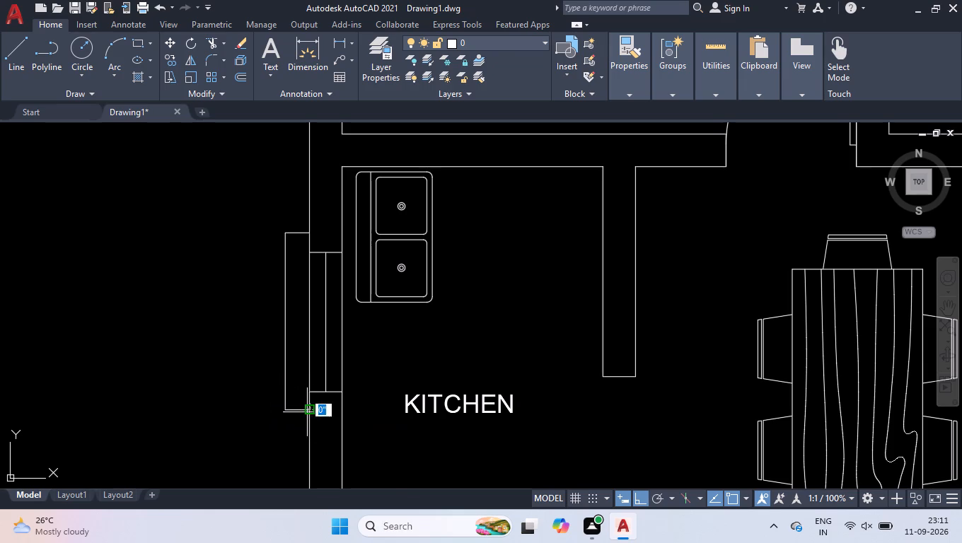
pyautogui.press('space')
# Trim the short inner wall line that crosses the top of the partition between the two bathrooms.
pyautogui.scroll(-3, 313, 418)
pyautogui.scroll(-1, 338, 256)
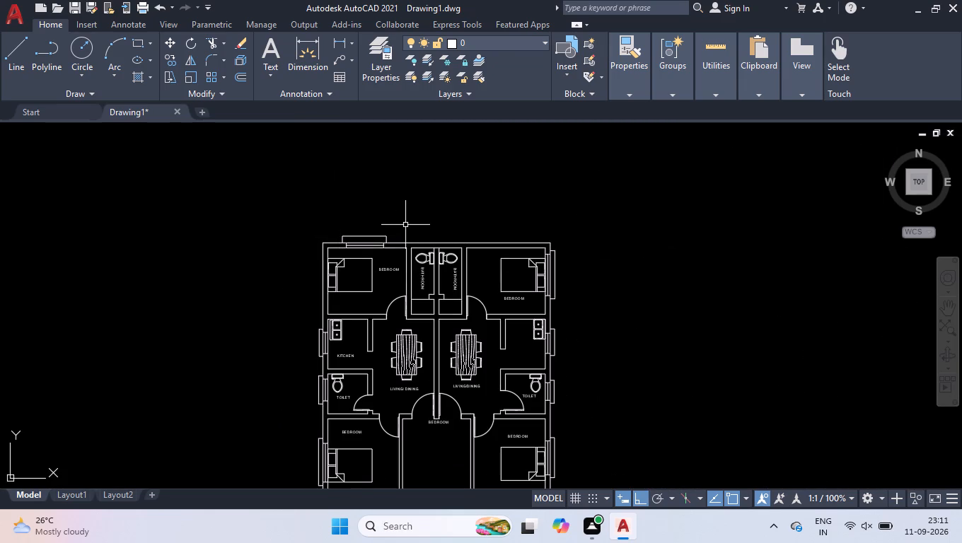
pyautogui.scroll(2, 416, 237)
pyautogui.scroll(2, 496, 284)
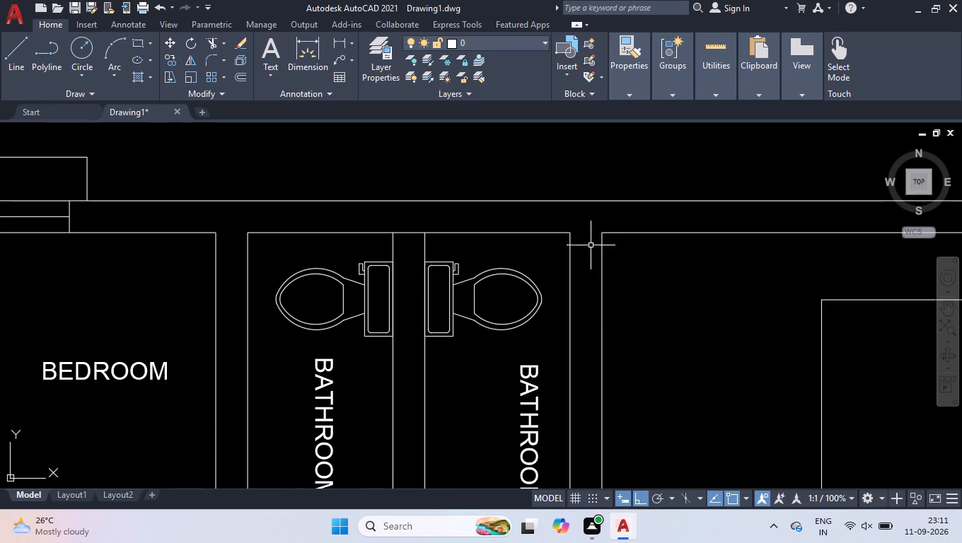
pyautogui.press('t')
pyautogui.press('r')
pyautogui.press('Return')
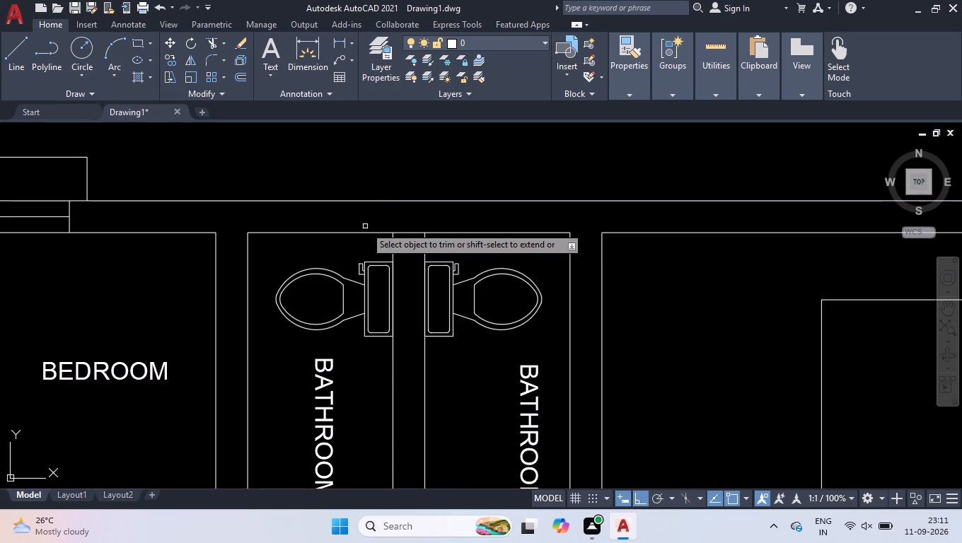
pyautogui.click(413, 232)
pyautogui.press('space')
# Draw two 9" jamb lines across the top outer wall of the left bathroom to mark its window opening.
pyautogui.press('l')
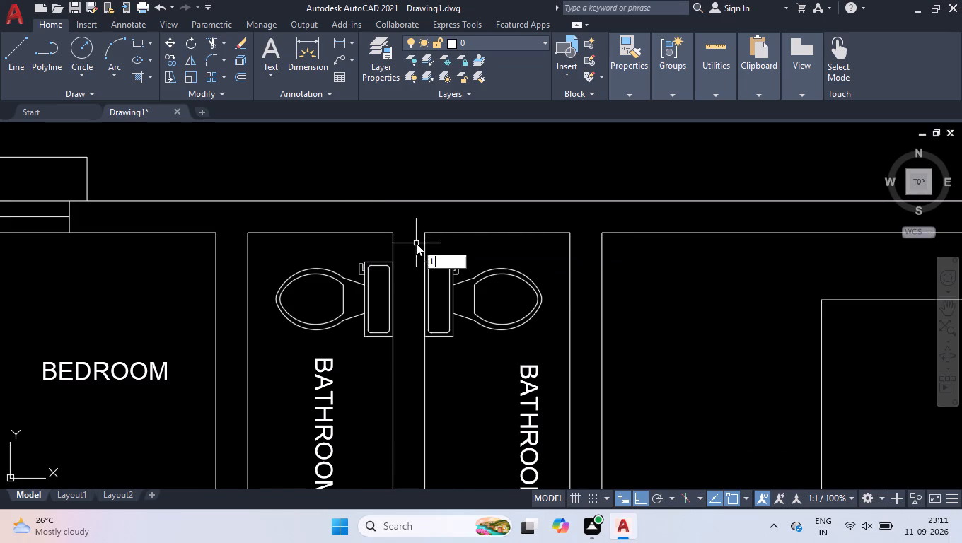
pyautogui.press('Return')
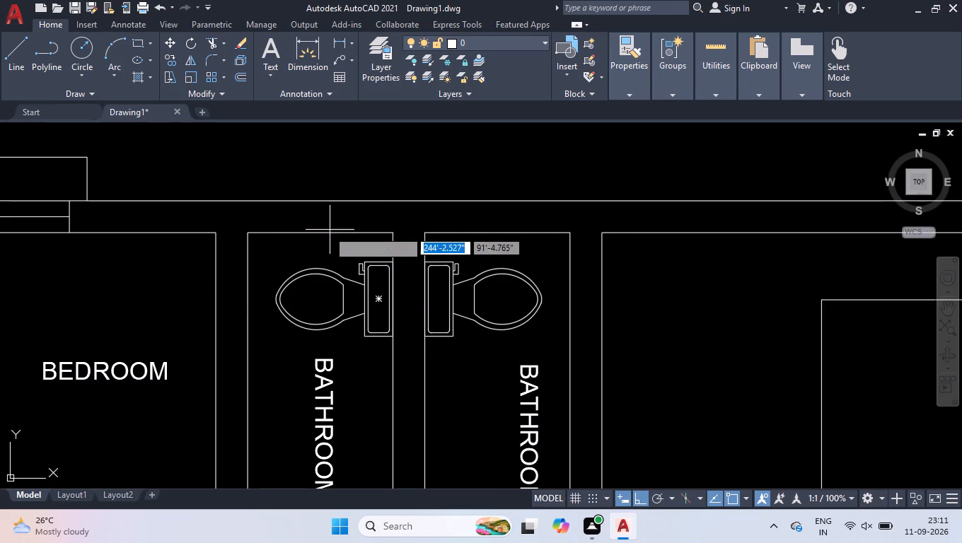
pyautogui.click(282, 230)
pyautogui.click(285, 198)
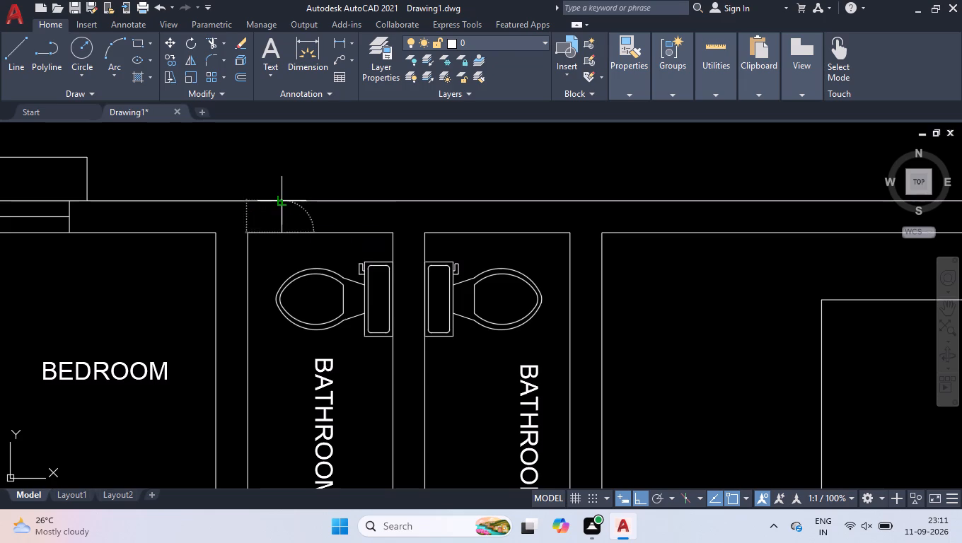
pyautogui.press('space')
pyautogui.press('space')
pyautogui.click(366, 231)
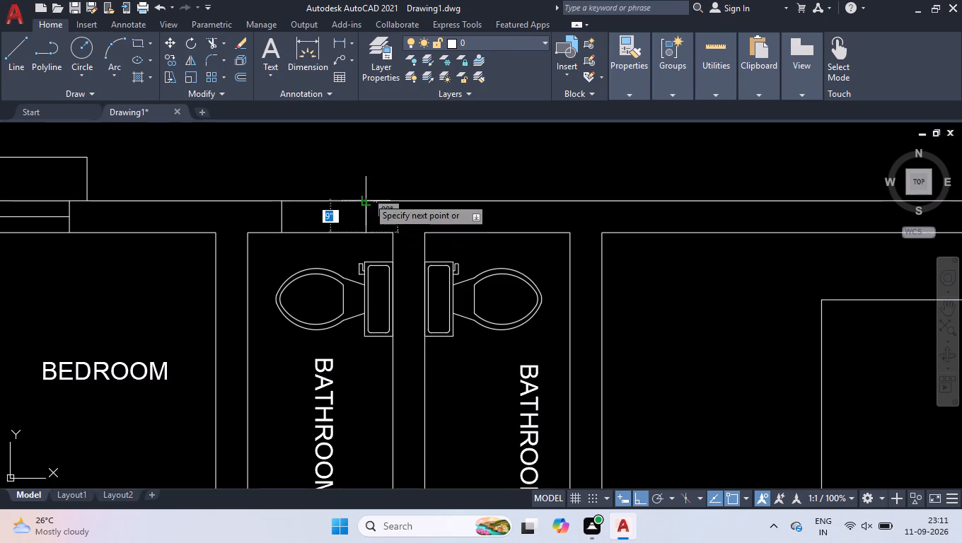
pyautogui.click(368, 197)
pyautogui.press('space')
# Draw two jamb lines across the top outer wall of the right bathroom to mark its window opening.
pyautogui.press('space')
pyautogui.click(446, 230)
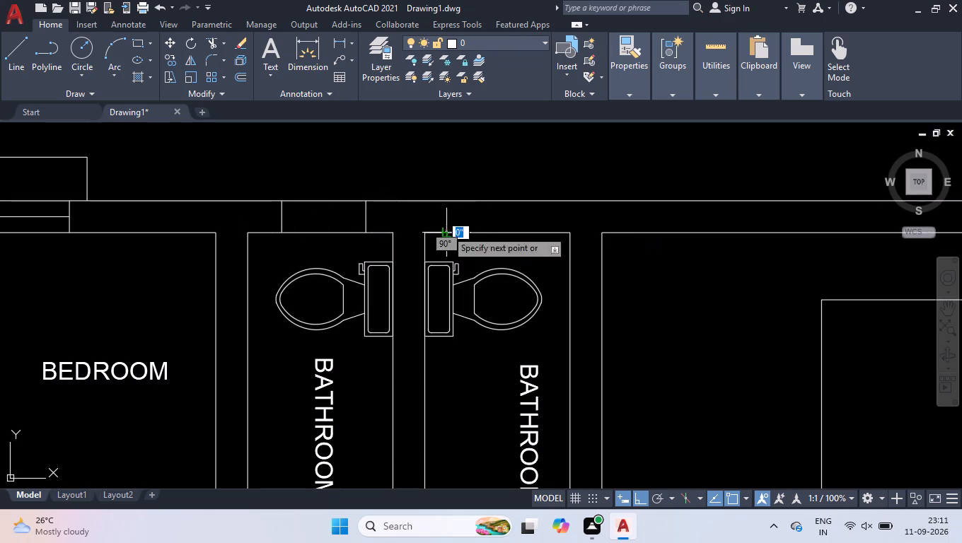
pyautogui.click(441, 198)
pyautogui.press('space')
pyautogui.press('space')
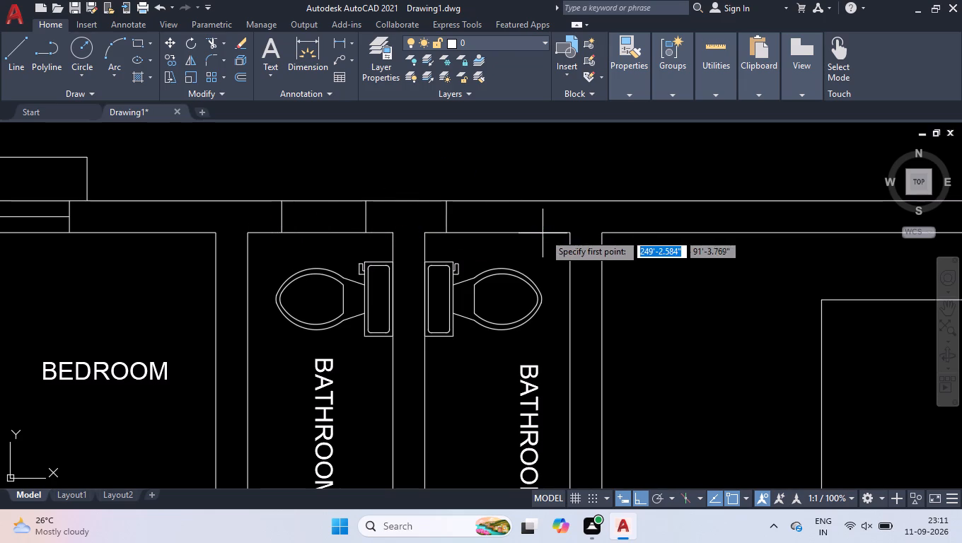
pyautogui.click(547, 232)
pyautogui.click(544, 202)
pyautogui.press('space')
# Draw the glazing centre lines between the jamb midpoints of the right and left bathroom windows.
pyautogui.press('space')
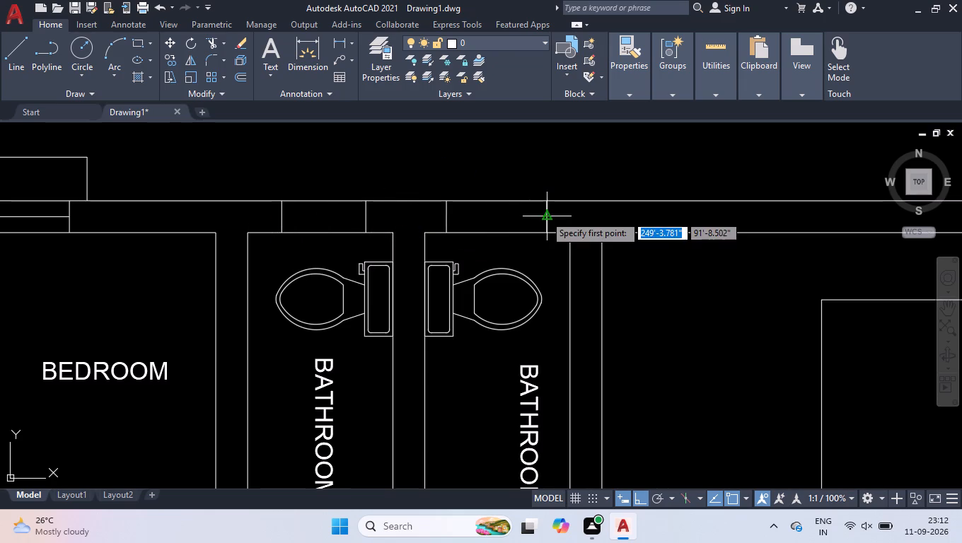
pyautogui.click(545, 214)
pyautogui.click(449, 216)
pyautogui.press('space')
pyautogui.press('space')
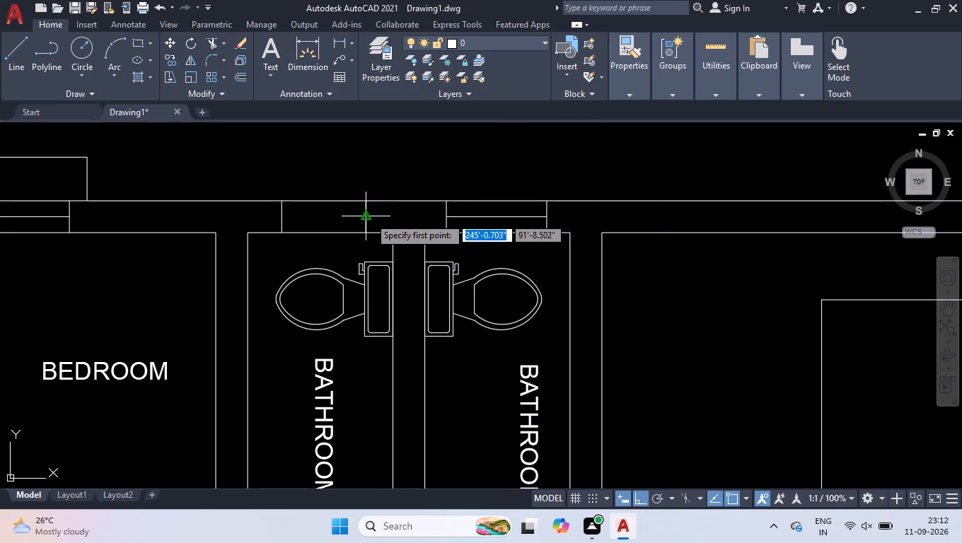
pyautogui.click(369, 217)
pyautogui.click(283, 218)
pyautogui.press('space')
# Draw a three-sided projecting outline about 2'-10" long outside the left bathroom's window, reaching slightly past both window edges.
pyautogui.scroll(-2, 366, 146)
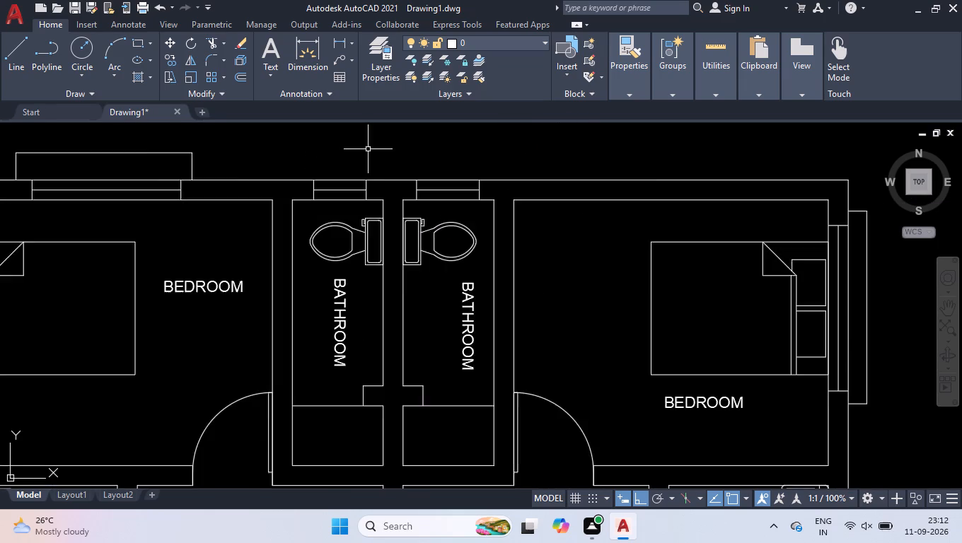
pyautogui.scroll(3, 353, 146)
pyautogui.press('space')
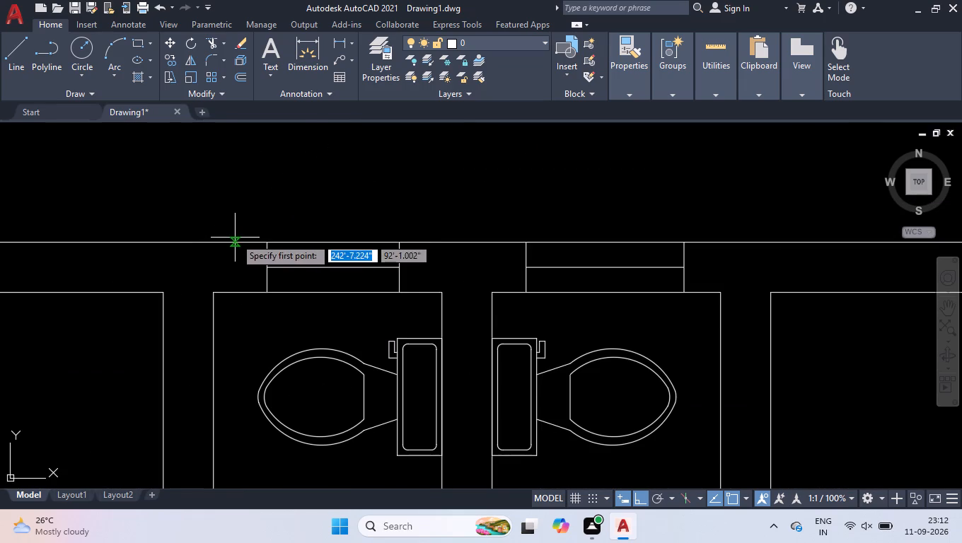
pyautogui.click(235, 238)
pyautogui.click(249, 187)
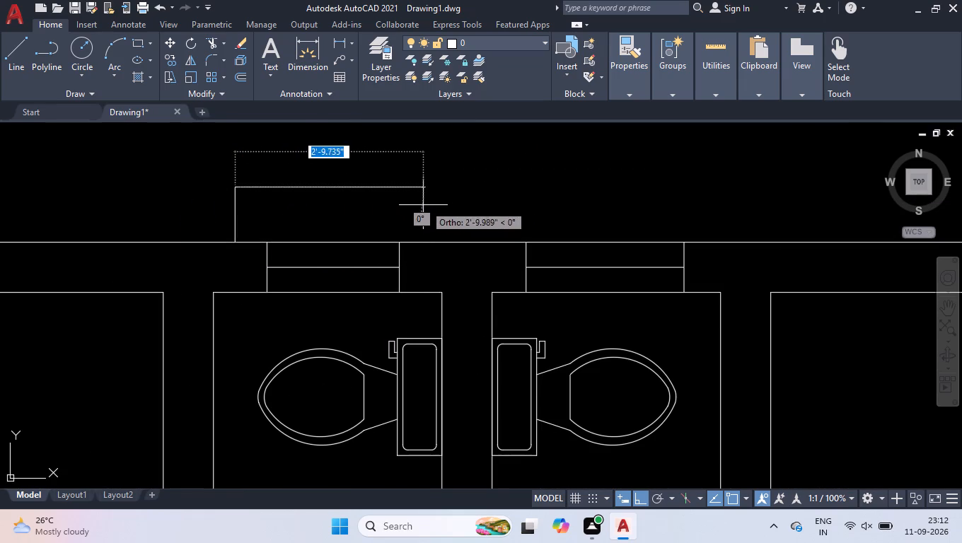
pyautogui.click(422, 205)
pyautogui.click(424, 245)
pyautogui.press('space')
# Draw a three-sided projecting outline about 3' long outside the right bathroom's window, reaching slightly past both window edges.
pyautogui.press('space')
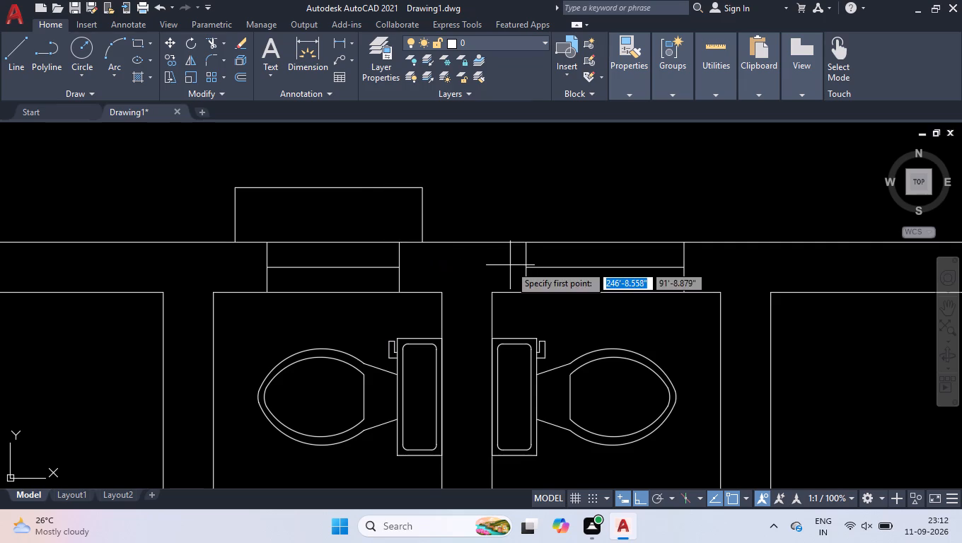
pyautogui.click(500, 240)
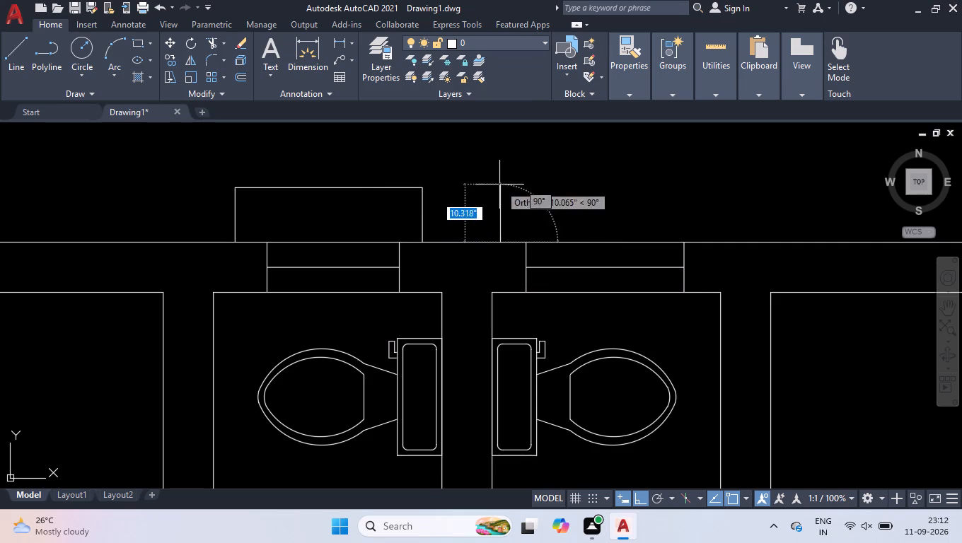
pyautogui.click(499, 187)
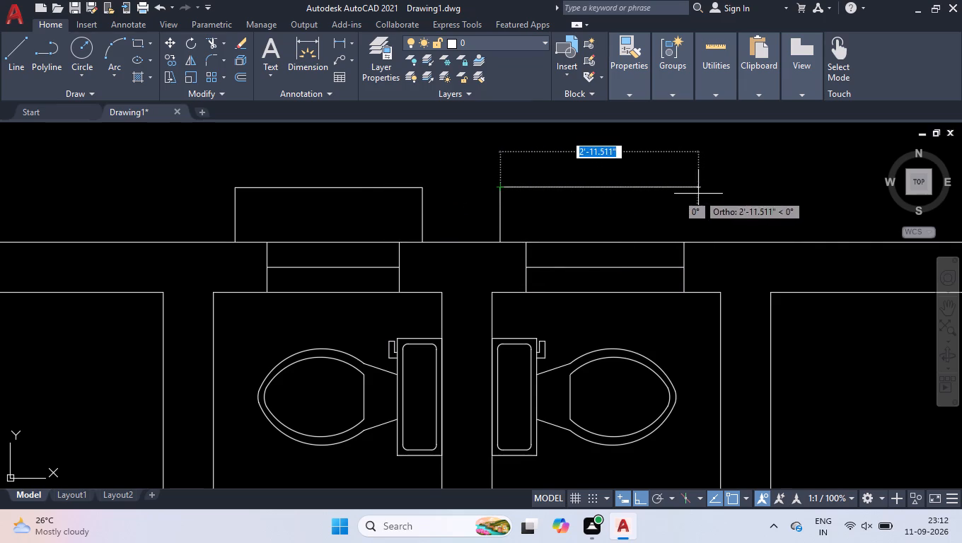
pyautogui.click(698, 194)
pyautogui.click(699, 238)
pyautogui.press('space')
pyautogui.scroll(-2, 582, 171)
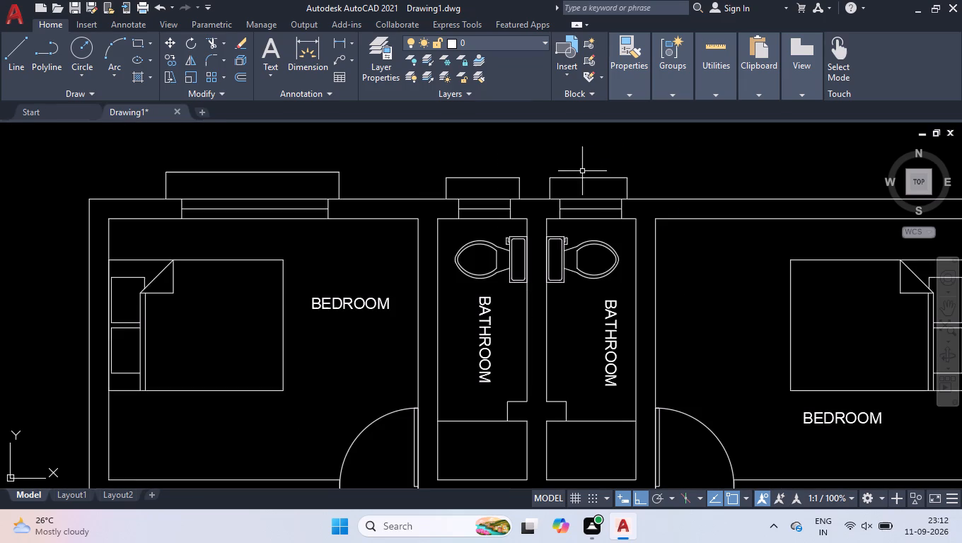
# Break the balcony's upper wall line at the two points where the central space's side walls meet it.
pyautogui.scroll(-2, 600, 180)
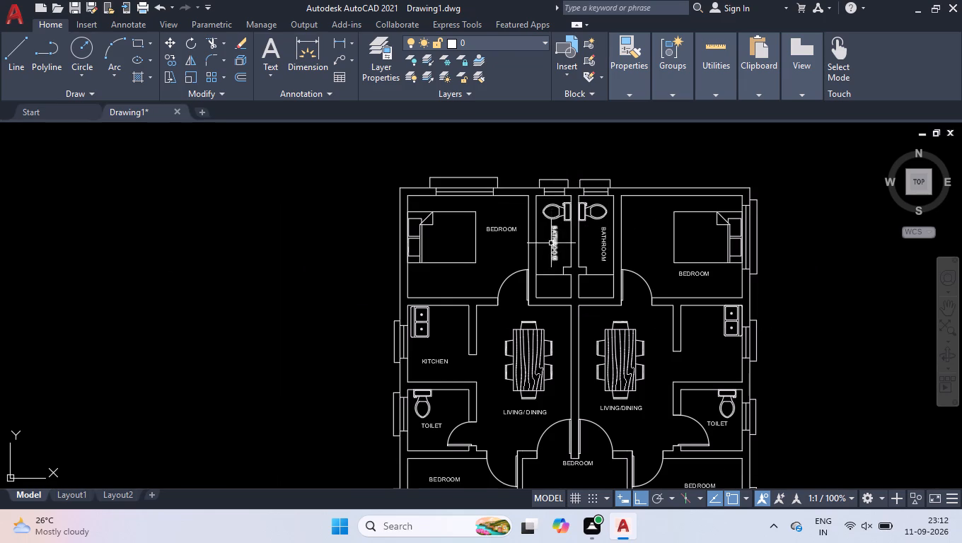
pyautogui.scroll(-1, 557, 267)
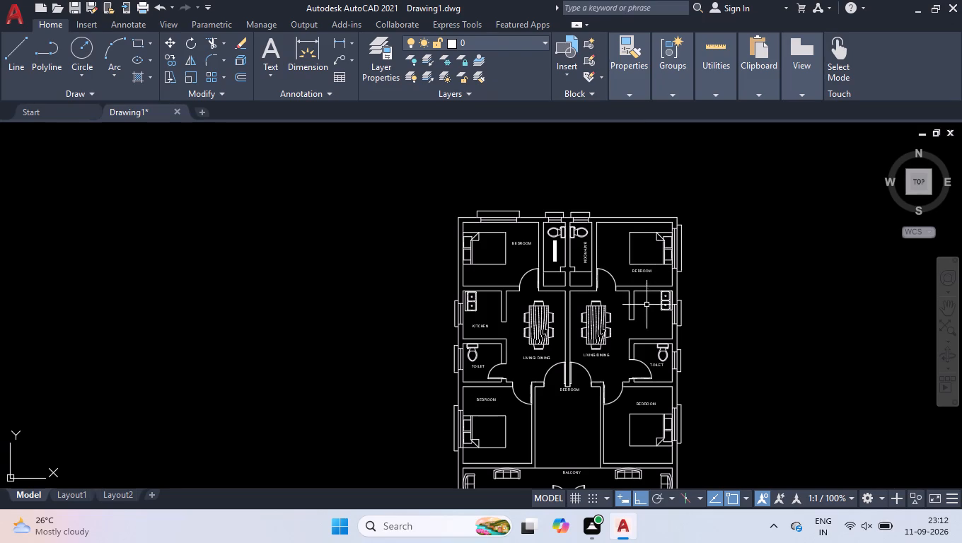
pyautogui.scroll(2, 562, 468)
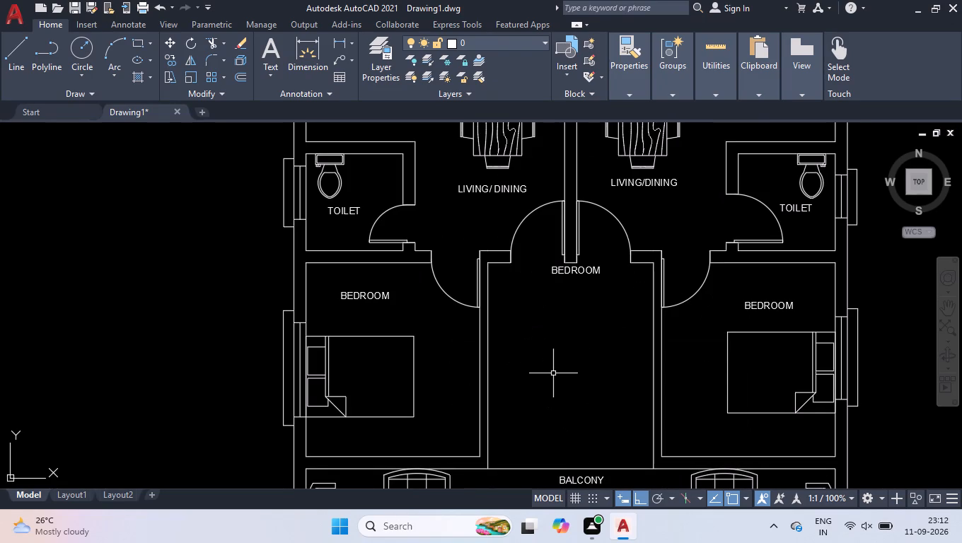
pyautogui.write('BR')
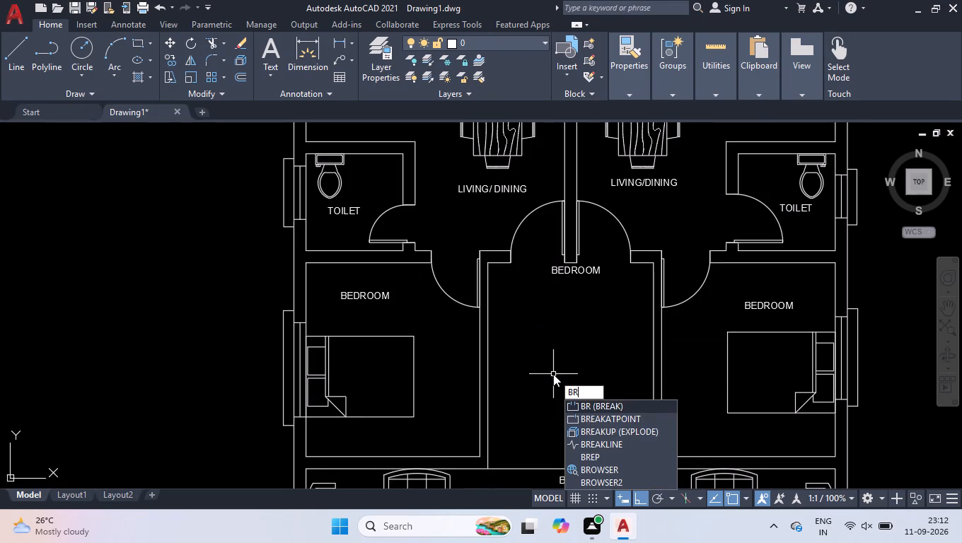
pyautogui.press('Down')
pyautogui.press('Return')
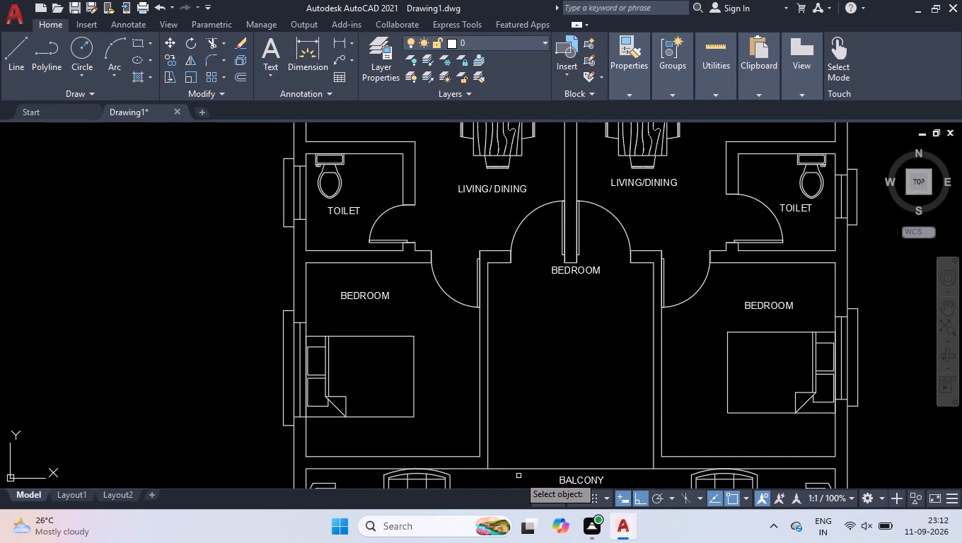
pyautogui.click(504, 468)
pyautogui.click(487, 468)
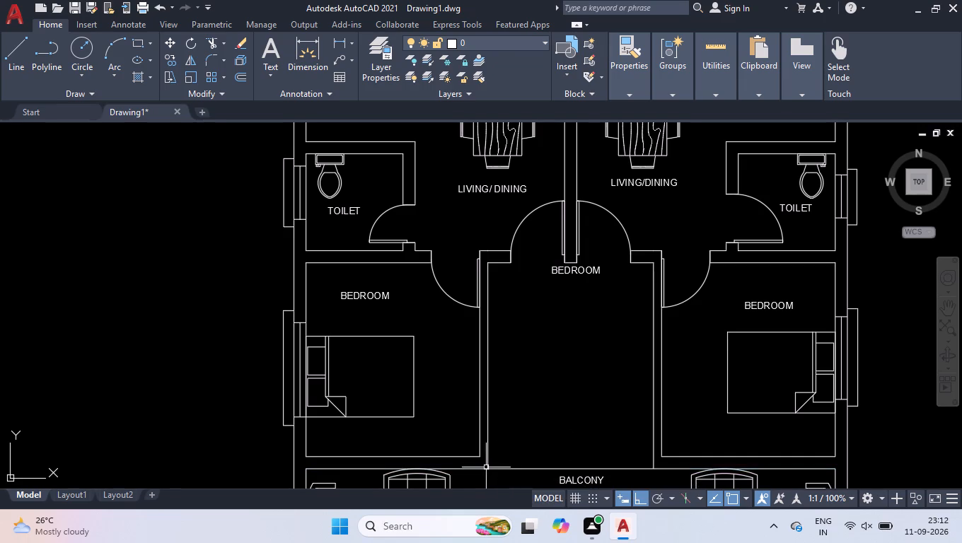
pyautogui.press('space')
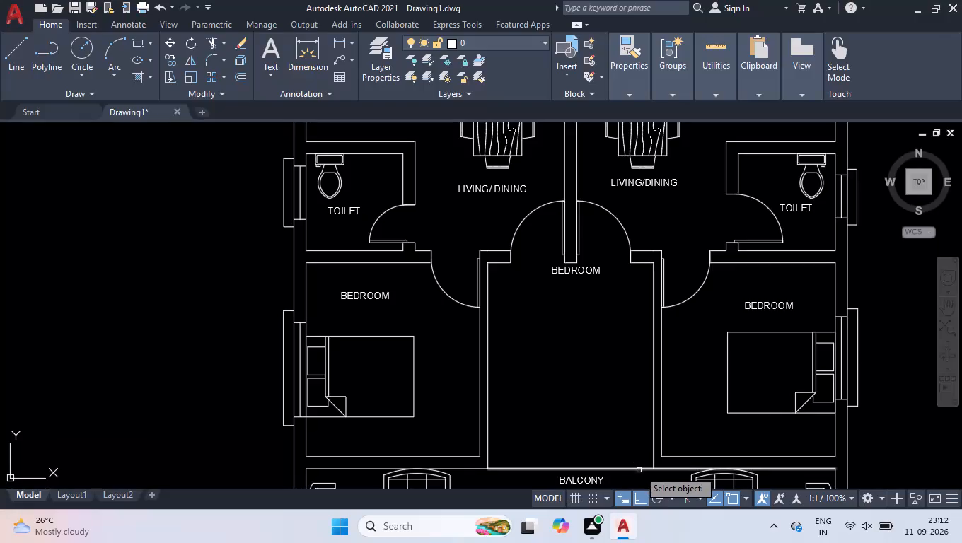
pyautogui.click(639, 470)
pyautogui.click(652, 470)
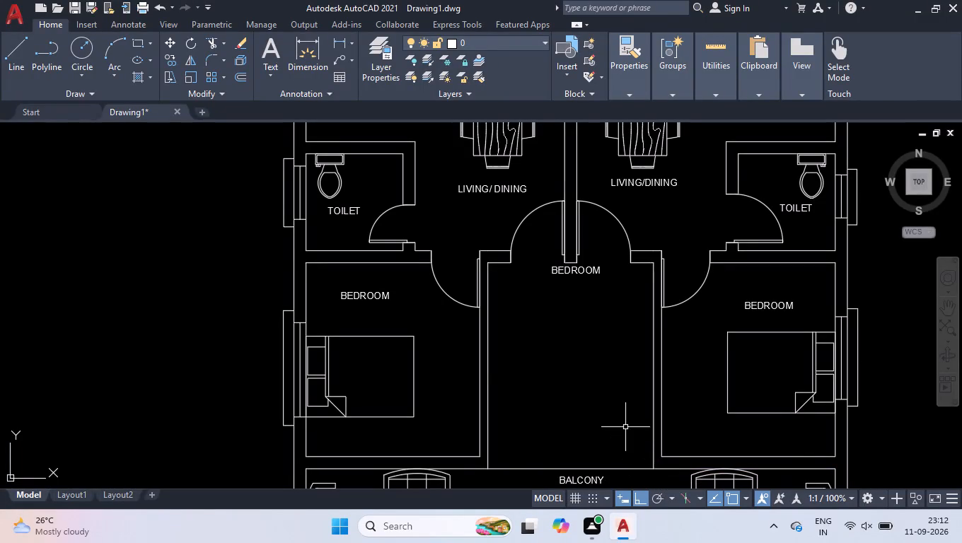
# Offset the separated line segment along the balcony 3' upward into the central space as the first stair line.
pyautogui.write('OFF')
pyautogui.press('Return')
pyautogui.write("3'")
pyautogui.press('Return')
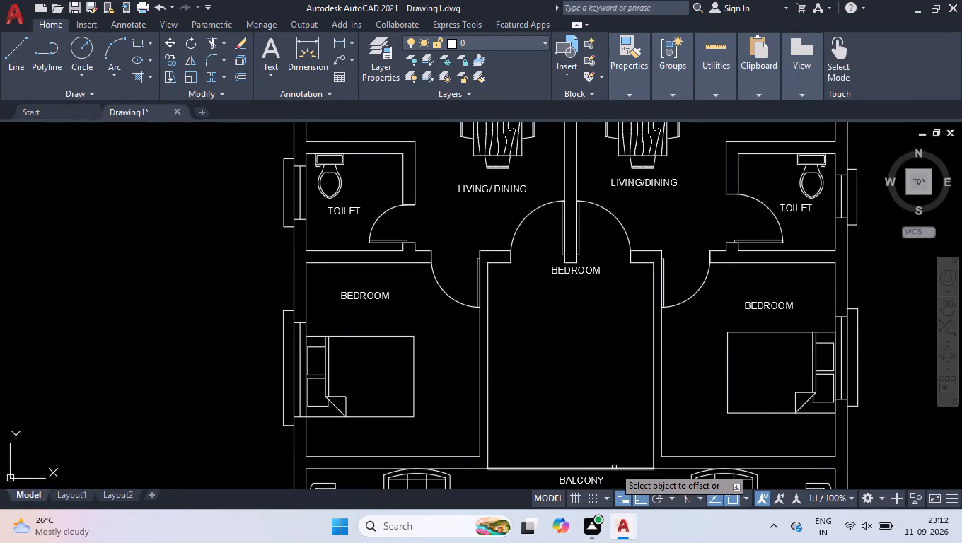
pyautogui.click(614, 467)
pyautogui.click(610, 421)
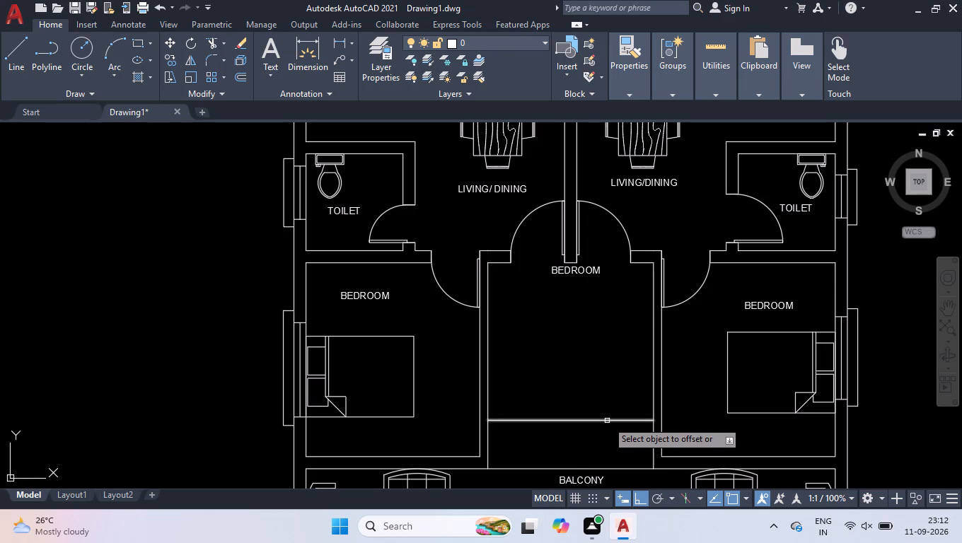
# Offset the first stair line upward in three successive 10" steps to start the stair treads.
pyautogui.click(586, 422)
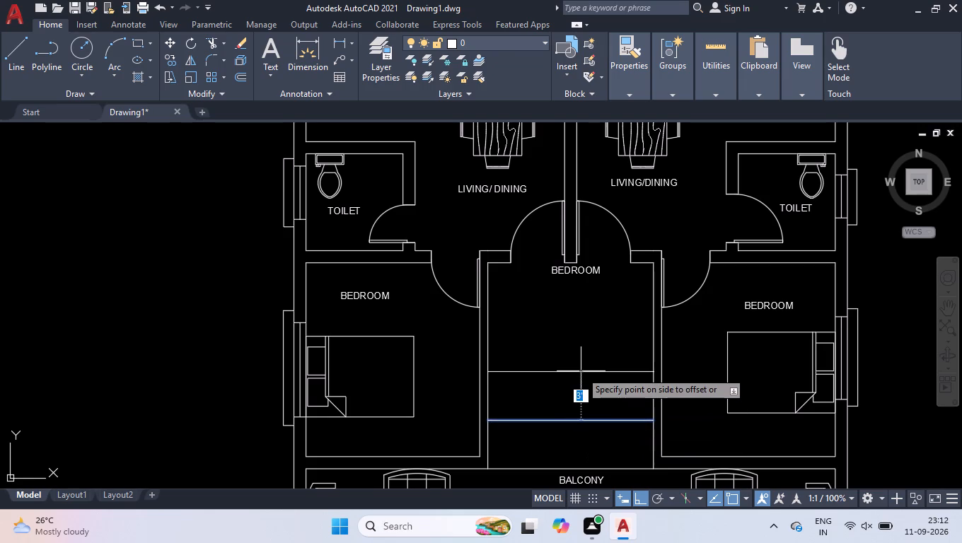
pyautogui.write('10')
pyautogui.press('Return')
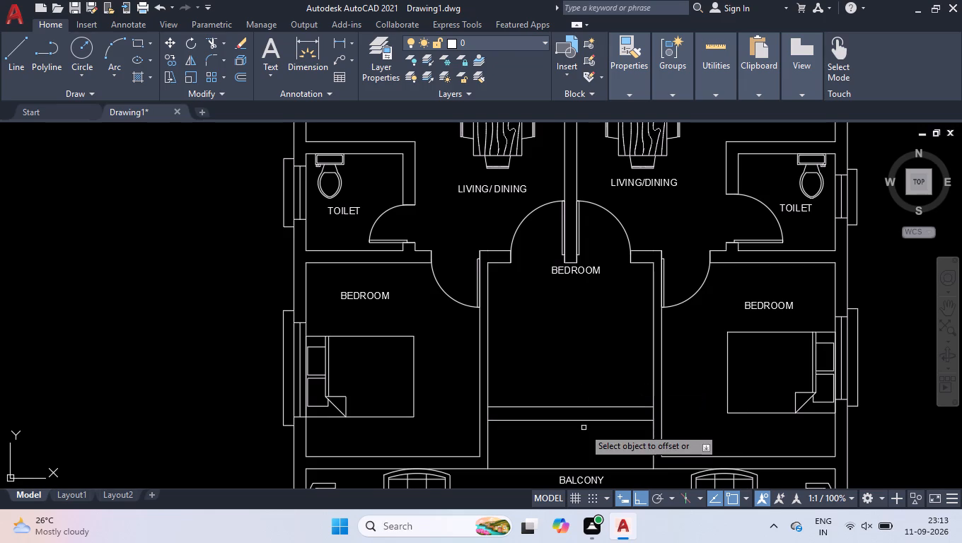
pyautogui.click(579, 407)
pyautogui.write('10')
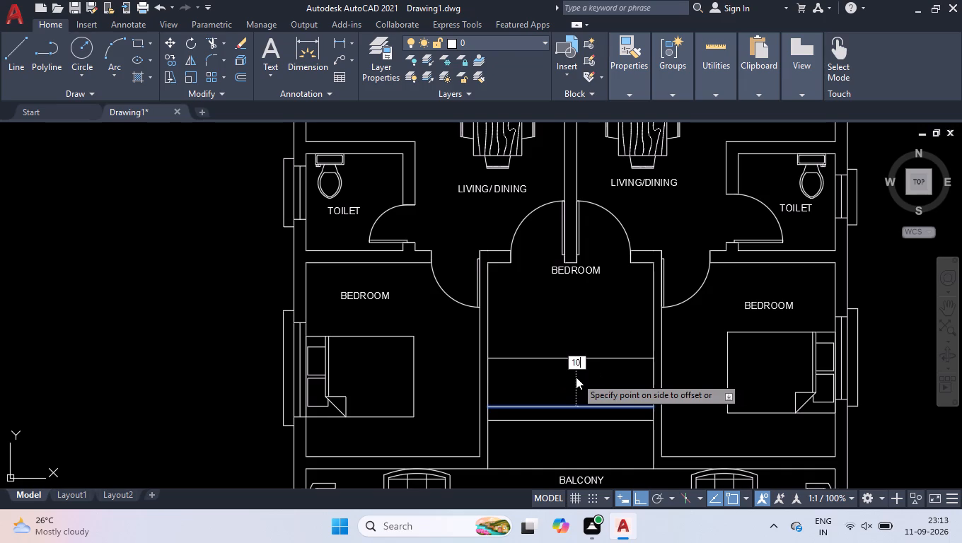
pyautogui.press('Return')
pyautogui.click(554, 396)
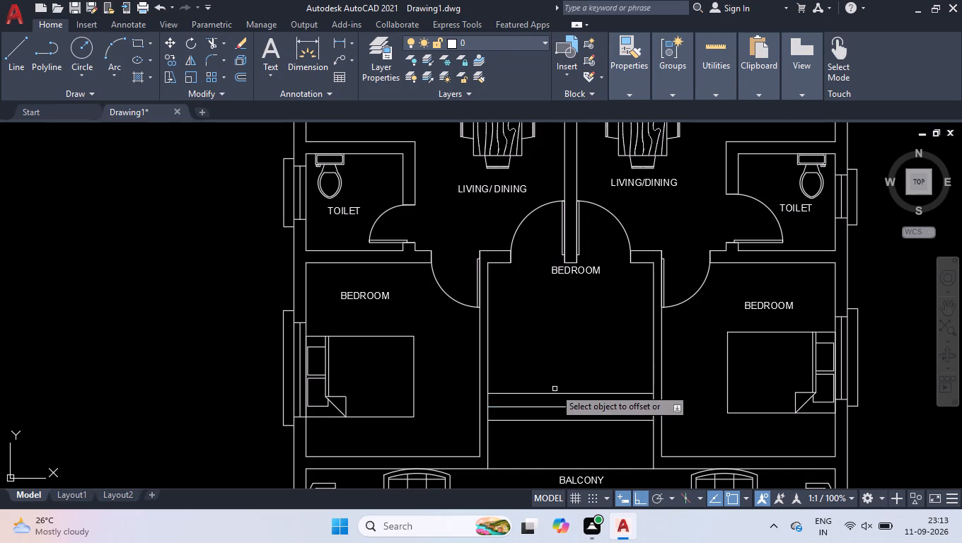
pyautogui.press('space')
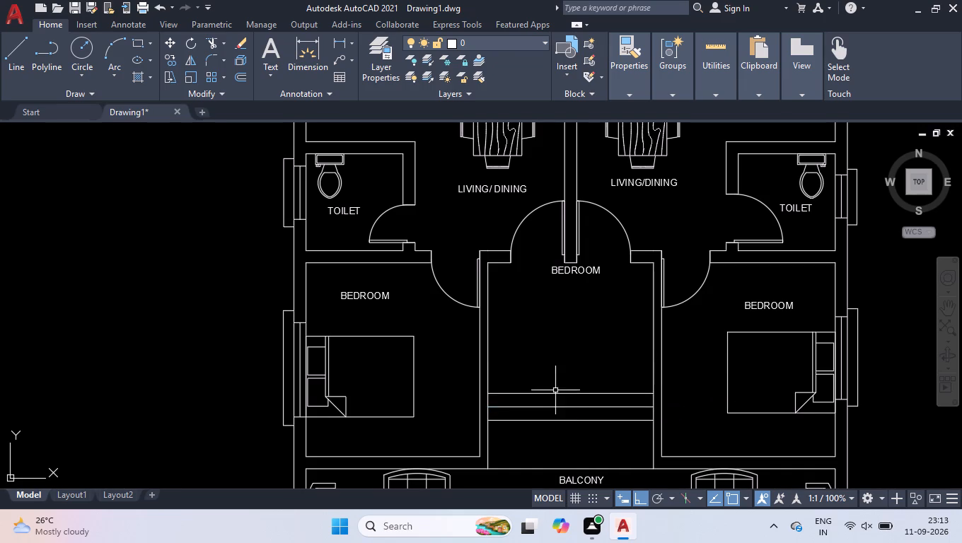
pyautogui.write('OFF')
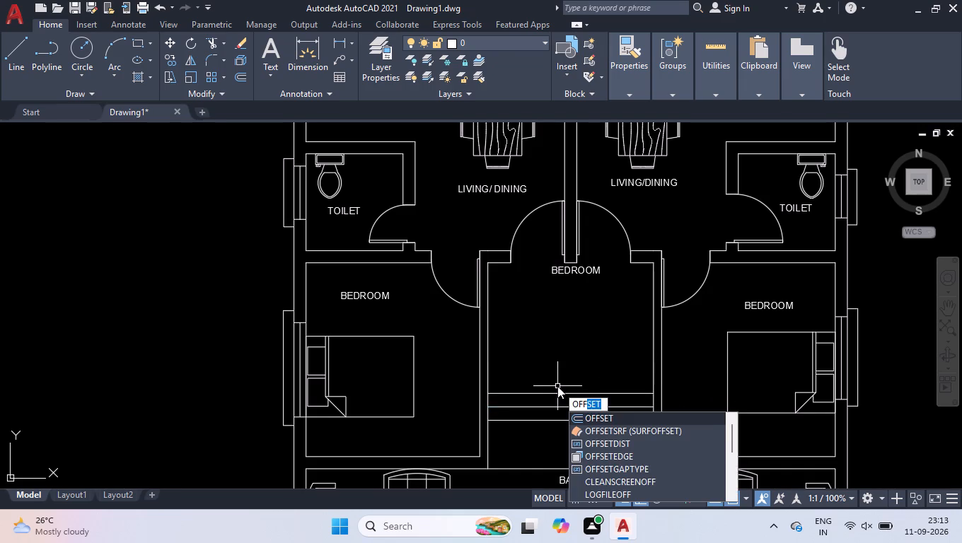
pyautogui.press('Return')
pyautogui.write("1'")
pyautogui.press('Return')
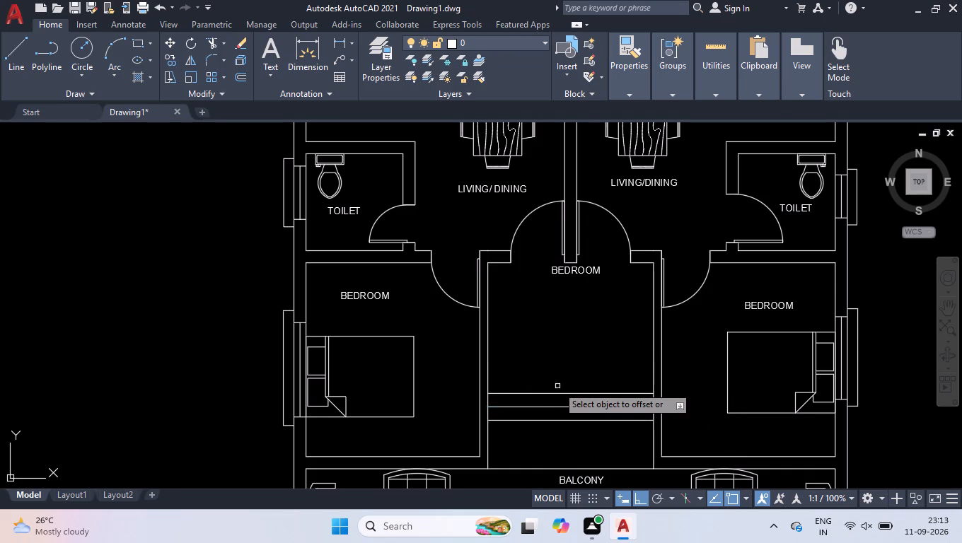
pyautogui.click(552, 394)
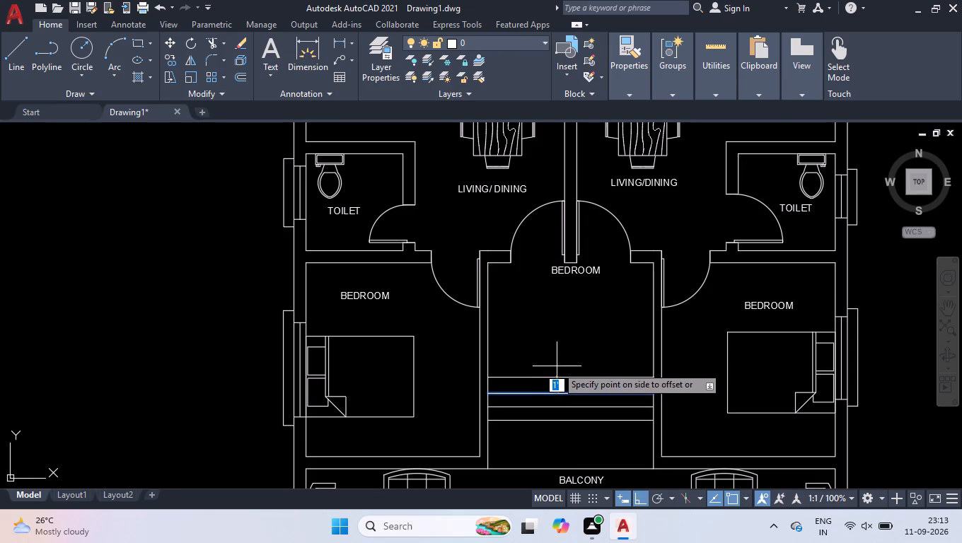
pyautogui.write('10')
pyautogui.press('Return')
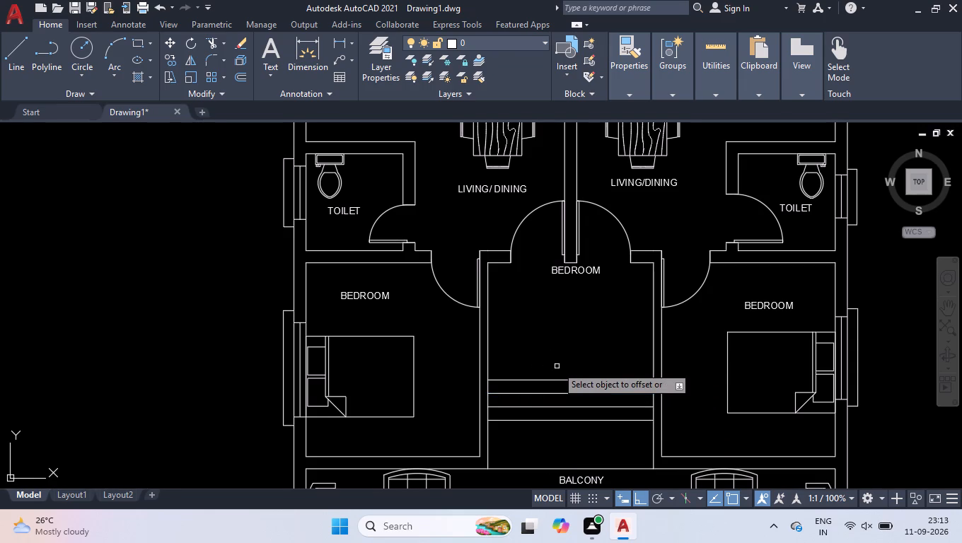
# Add five more stair tread lines above the topmost one, each offset 10" upward from the last.
pyautogui.press('space')
pyautogui.press('space')
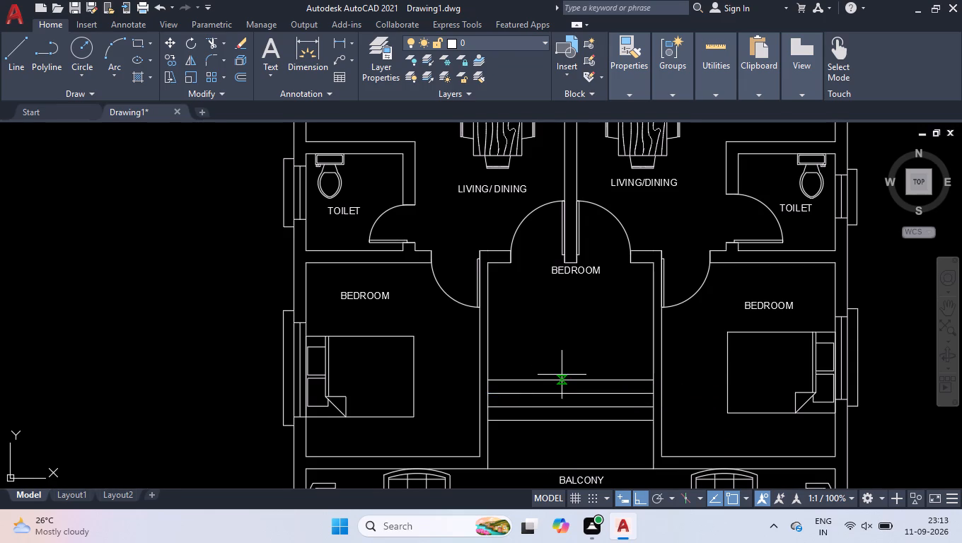
pyautogui.write('10')
pyautogui.press('Return')
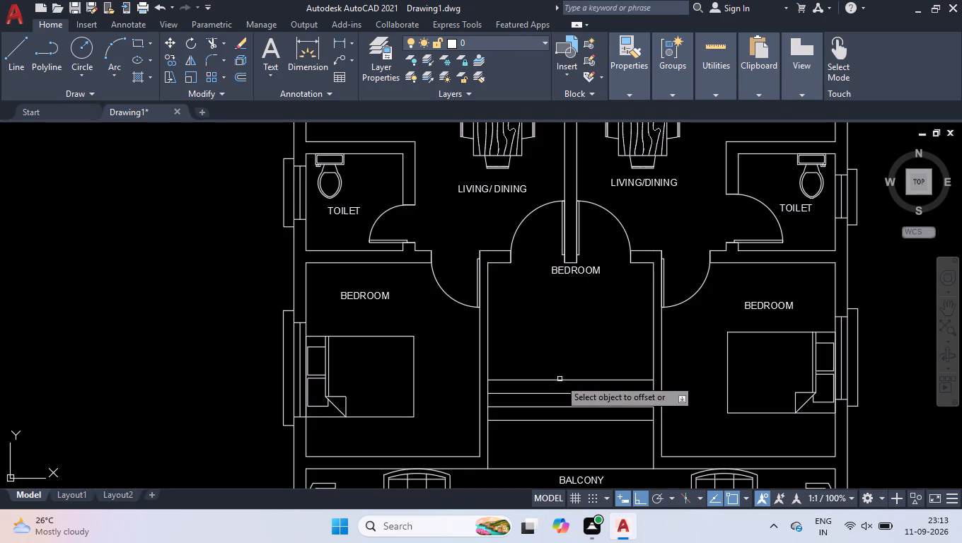
pyautogui.click(526, 384)
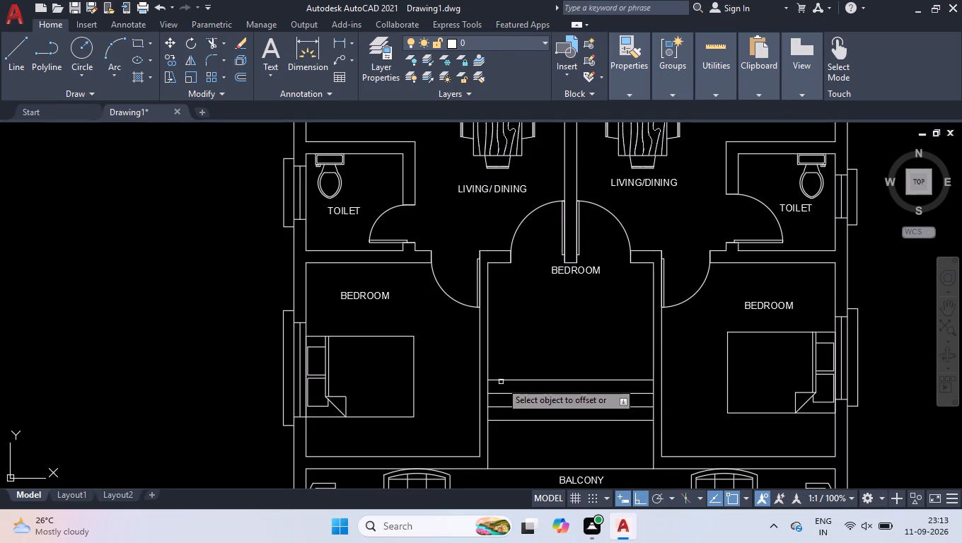
pyautogui.click(502, 380)
pyautogui.click(519, 349)
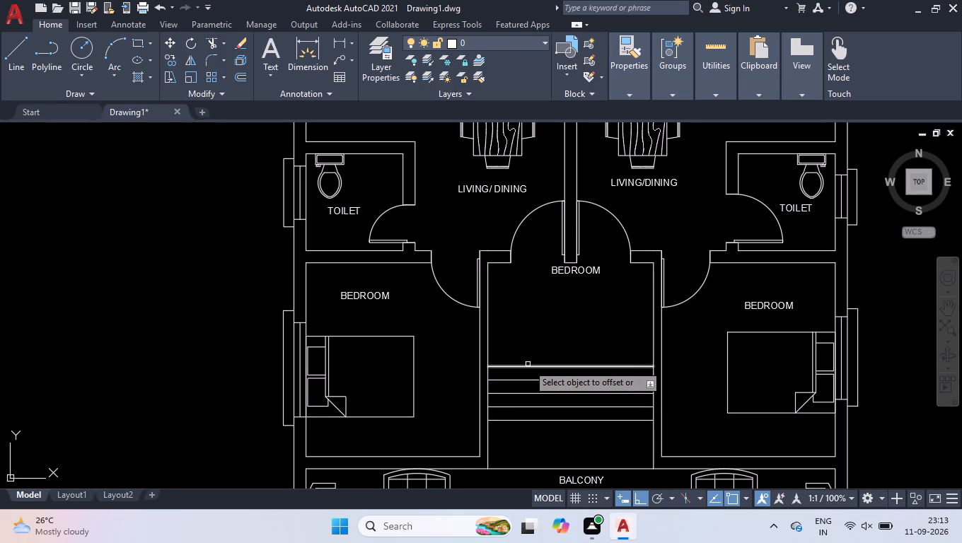
pyautogui.click(528, 364)
pyautogui.click(530, 367)
pyautogui.click(538, 340)
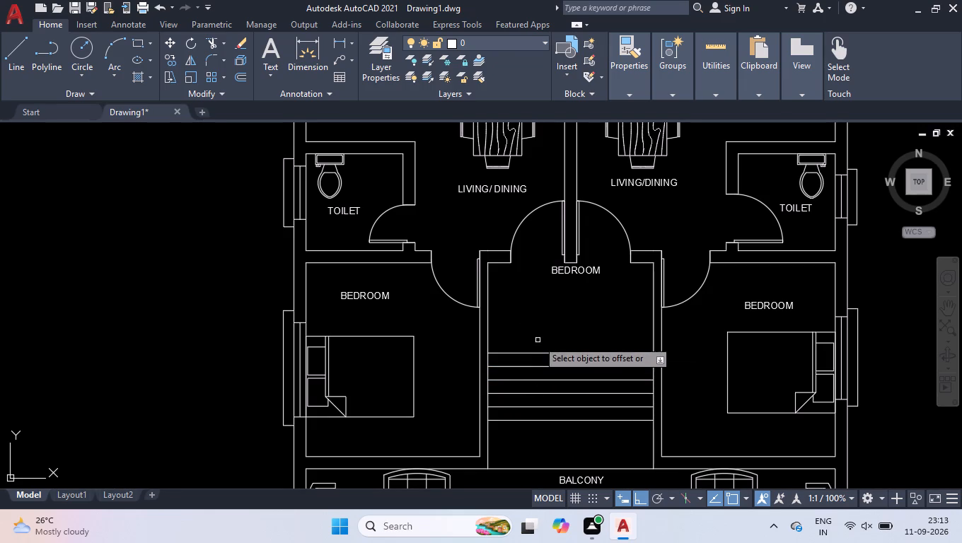
pyautogui.click(540, 352)
pyautogui.click(540, 332)
pyautogui.click(544, 339)
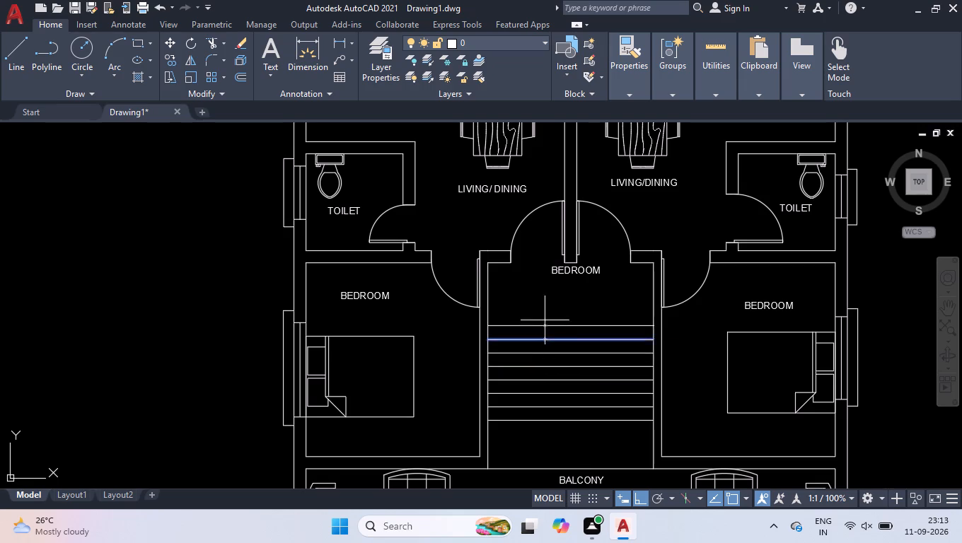
pyautogui.click(545, 320)
pyautogui.click(549, 326)
pyautogui.click(556, 298)
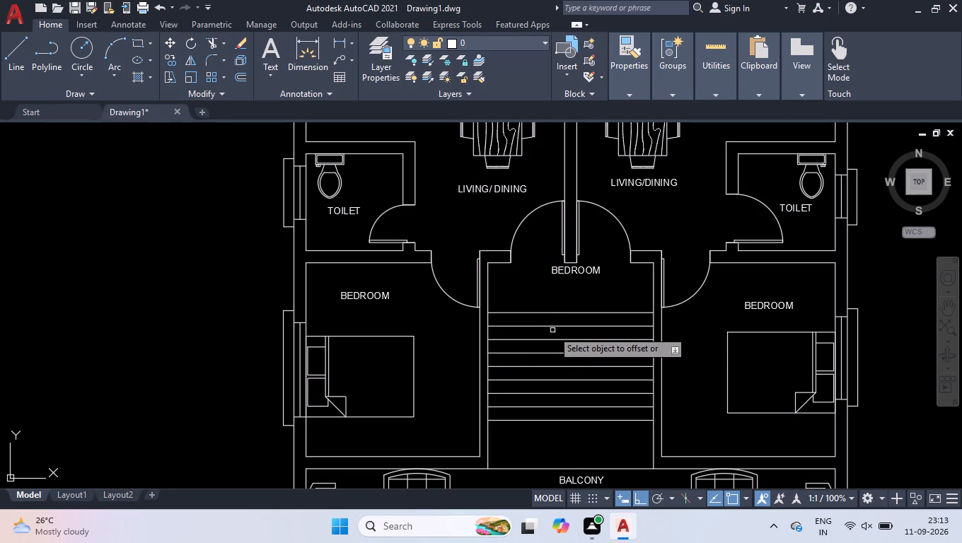
pyautogui.press('space')
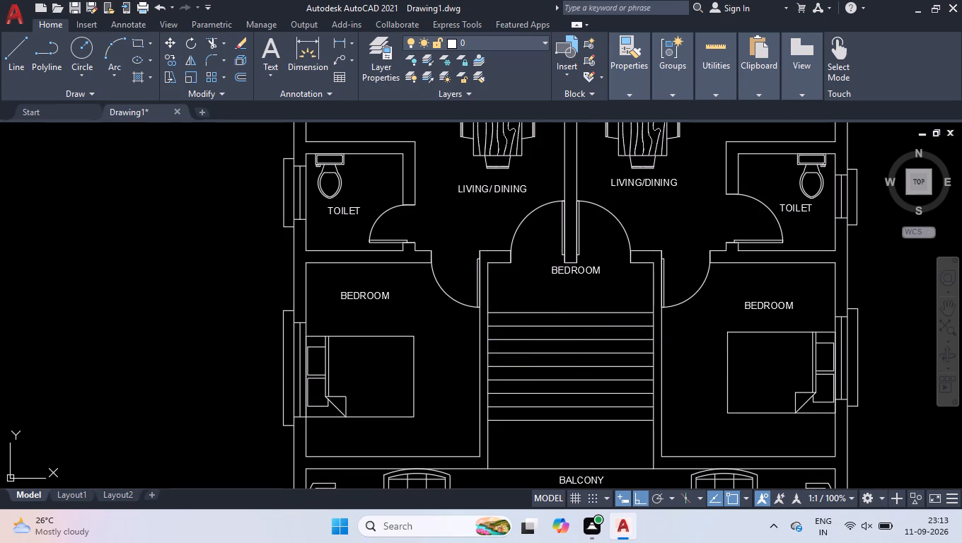
# Draw a vertical centre line through the stair treads, from the lowest line's midpoint to the topmost line's midpoint.
pyautogui.write('L')
pyautogui.press('Return')
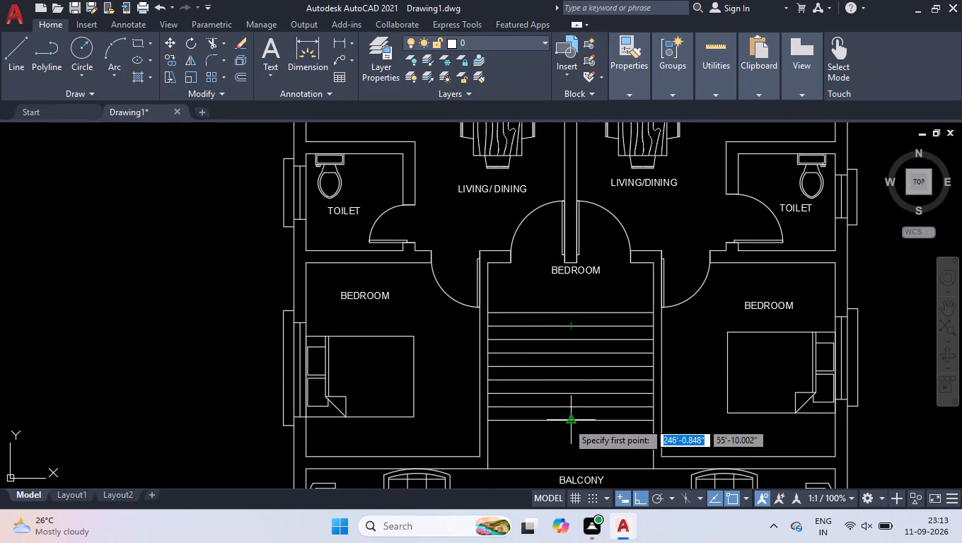
pyautogui.click(569, 419)
pyautogui.click(572, 313)
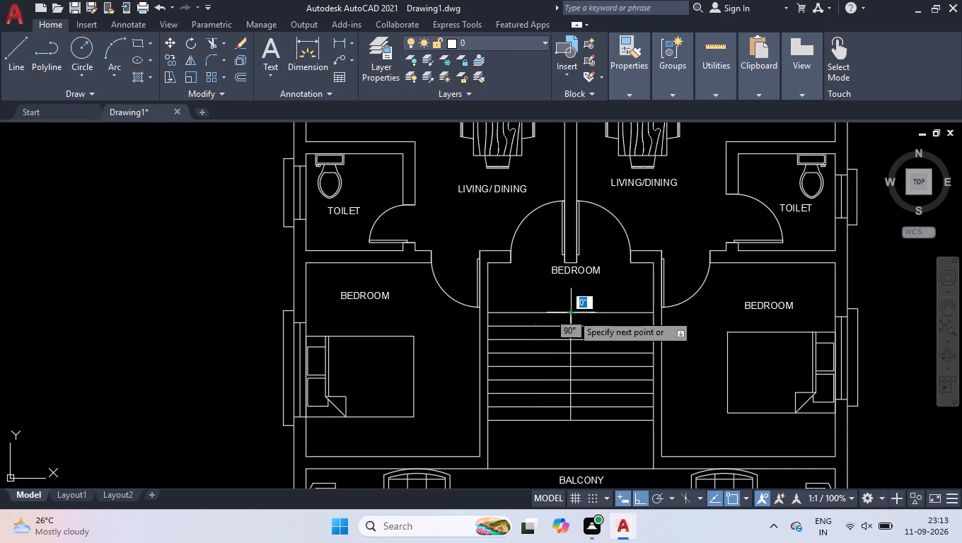
pyautogui.press('space')
# Offset the stair's vertical centre line 1" to each side to form the divider between the two flights.
pyautogui.write('OF')
pyautogui.press('f')
pyautogui.press('Return')
pyautogui.press('1')
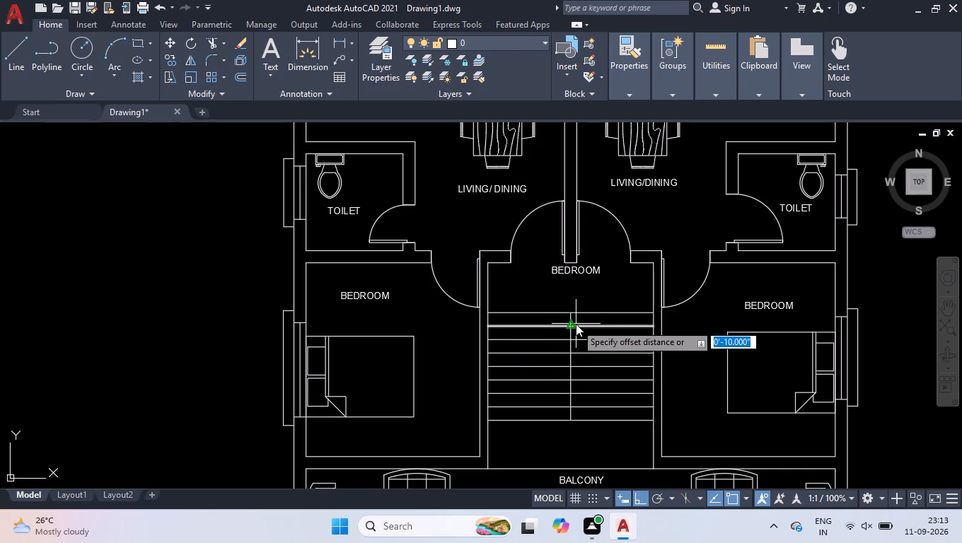
pyautogui.press('Return')
pyautogui.scroll(2, 538, 378)
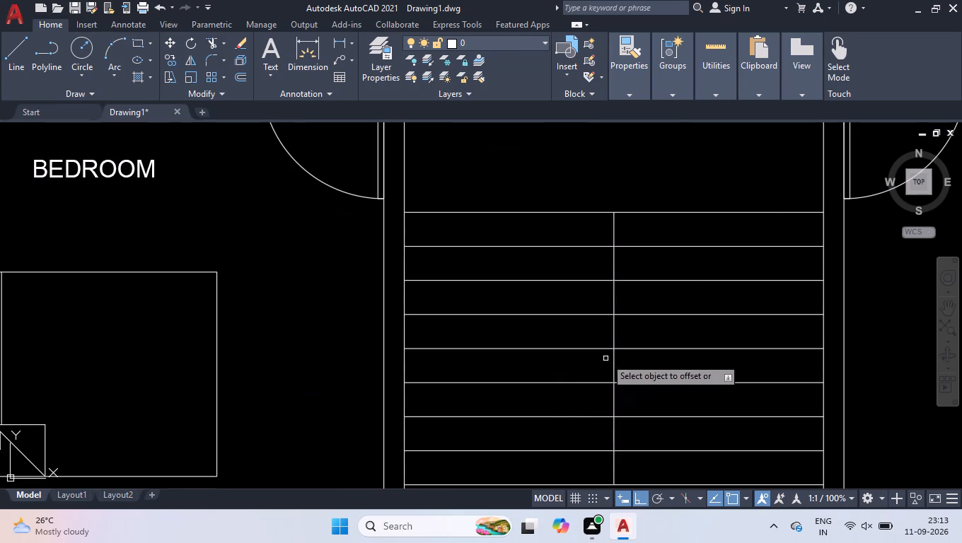
pyautogui.click(615, 364)
pyautogui.click(595, 364)
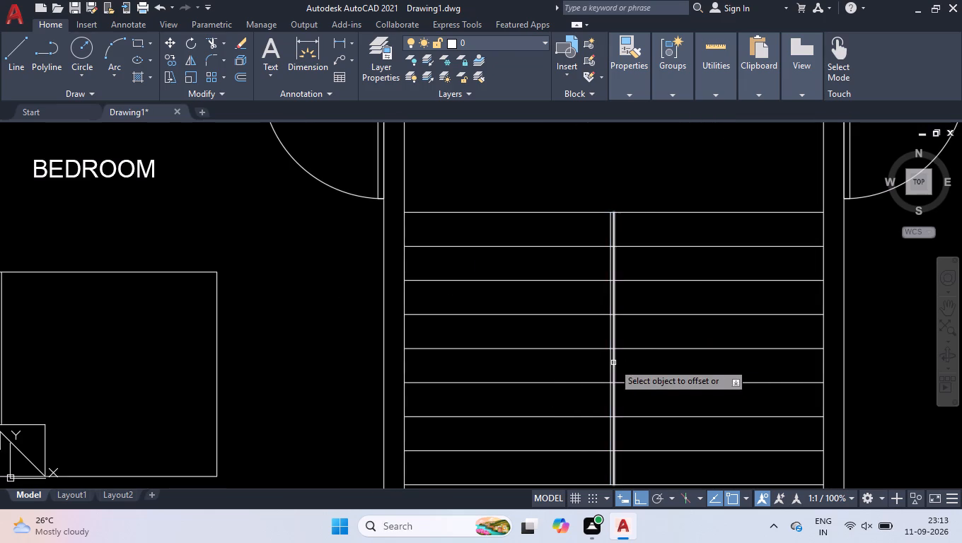
pyautogui.click(613, 363)
pyautogui.click(633, 363)
pyautogui.press('space')
# Delete the original vertical centre line between the two offset divider lines of the stair.
pyautogui.click(614, 366)
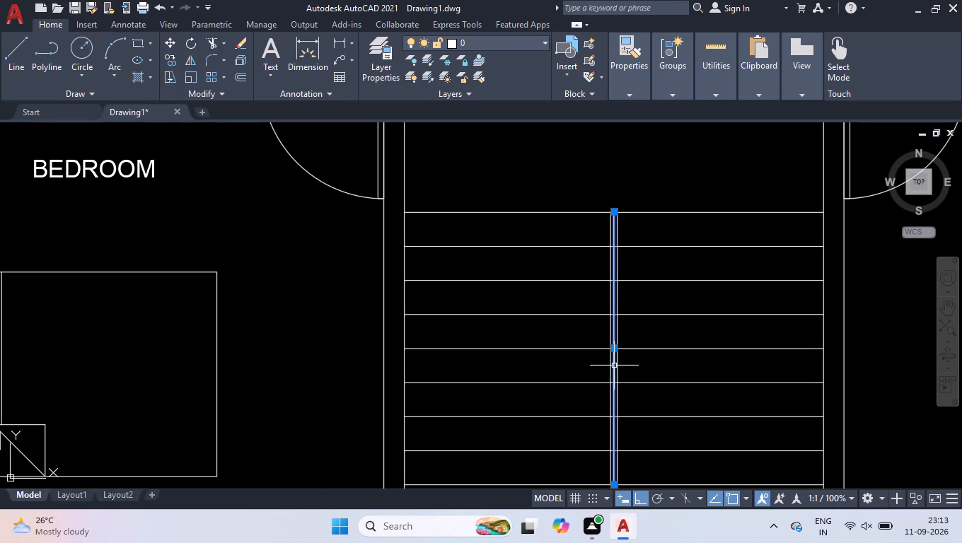
pyautogui.press('Delete')
pyautogui.scroll(-1, 623, 358)
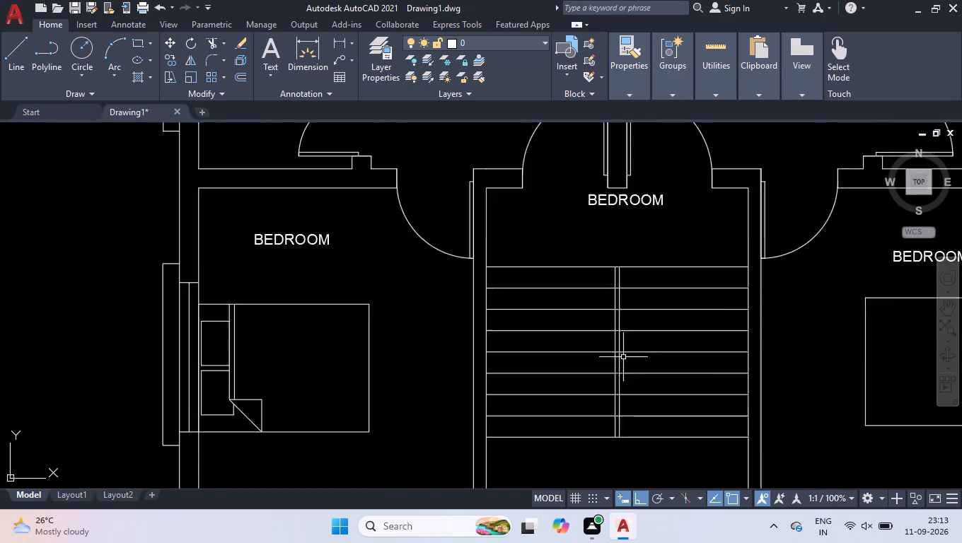
pyautogui.scroll(-1, 623, 356)
pyautogui.scroll(5, 616, 345)
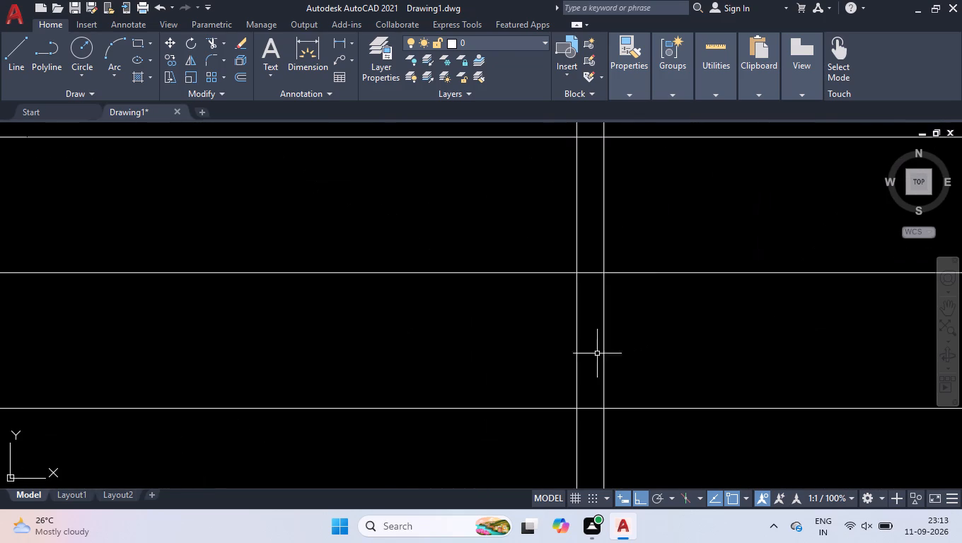
# Move the stair's two divider lines outward, shifting each 1" away from the other.
pyautogui.click(589, 357)
pyautogui.click(543, 368)
pyautogui.click(576, 409)
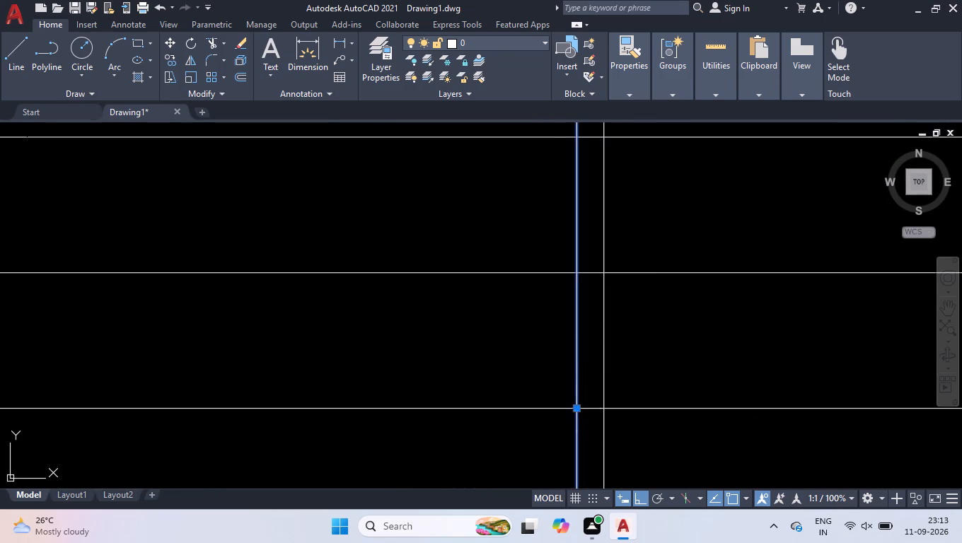
pyautogui.press('1')
pyautogui.press('Return')
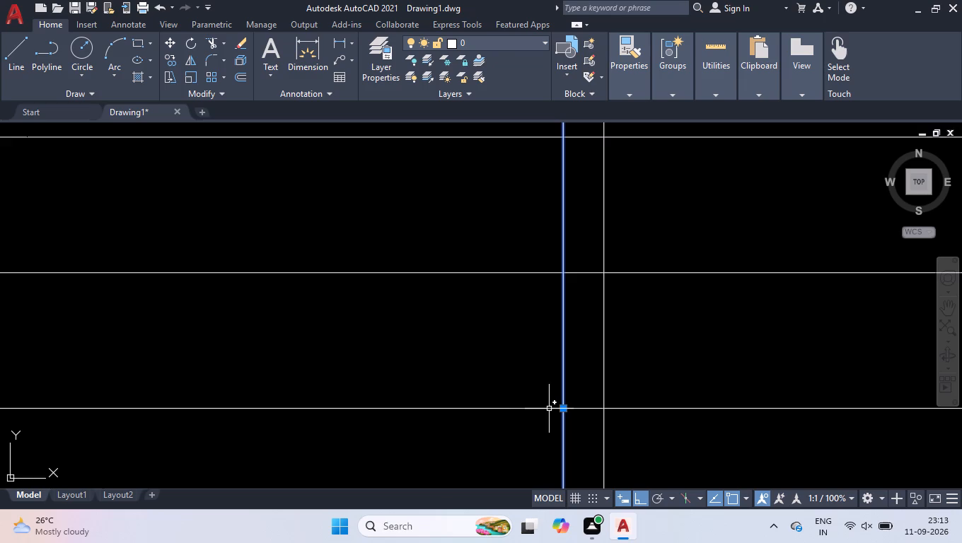
pyautogui.click(602, 420)
pyautogui.click(603, 409)
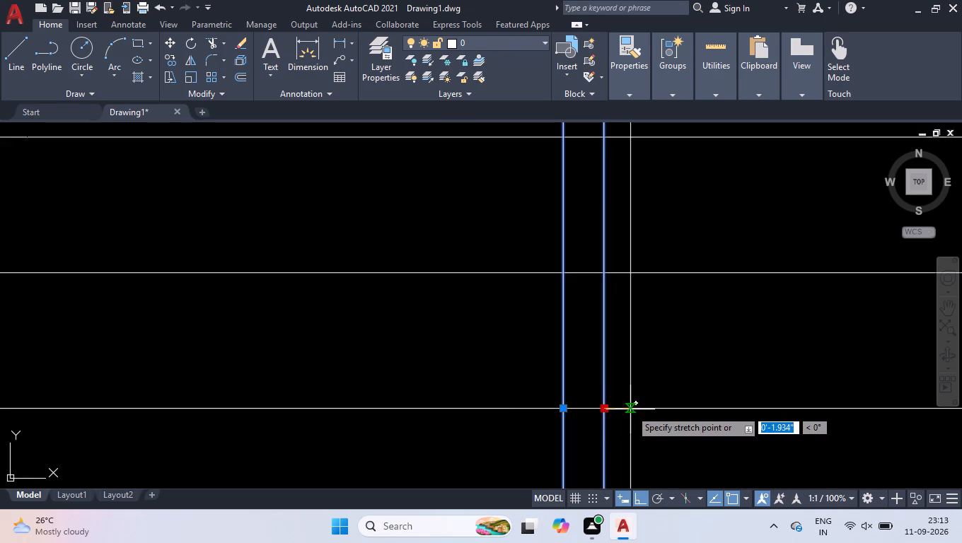
pyautogui.press('1')
pyautogui.press('Return')
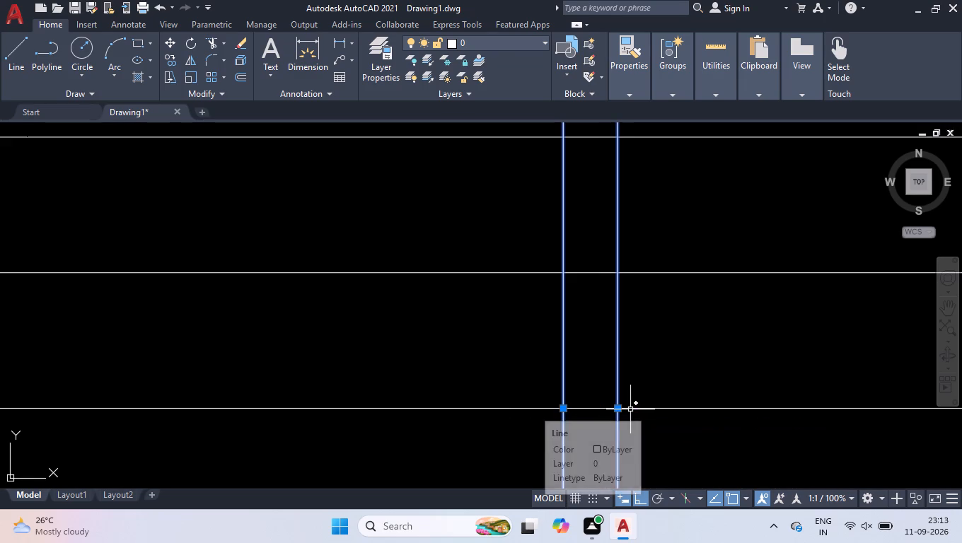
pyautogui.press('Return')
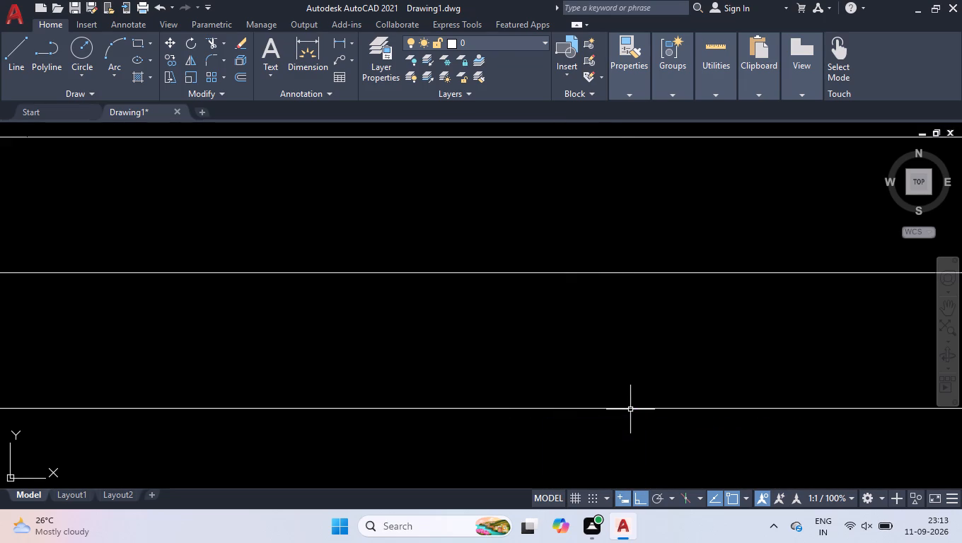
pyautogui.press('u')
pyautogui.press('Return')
# Trim the tread lines between the two divider lines, leaving the lowest tread line whole.
pyautogui.write('TR')
pyautogui.press('Return')
pyautogui.scroll(-3, 625, 300)
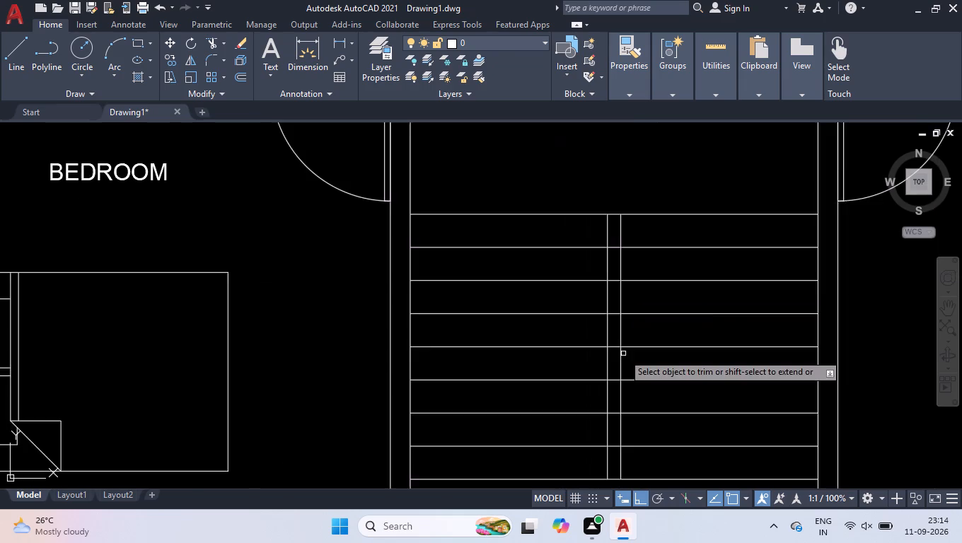
pyautogui.scroll(-1, 623, 354)
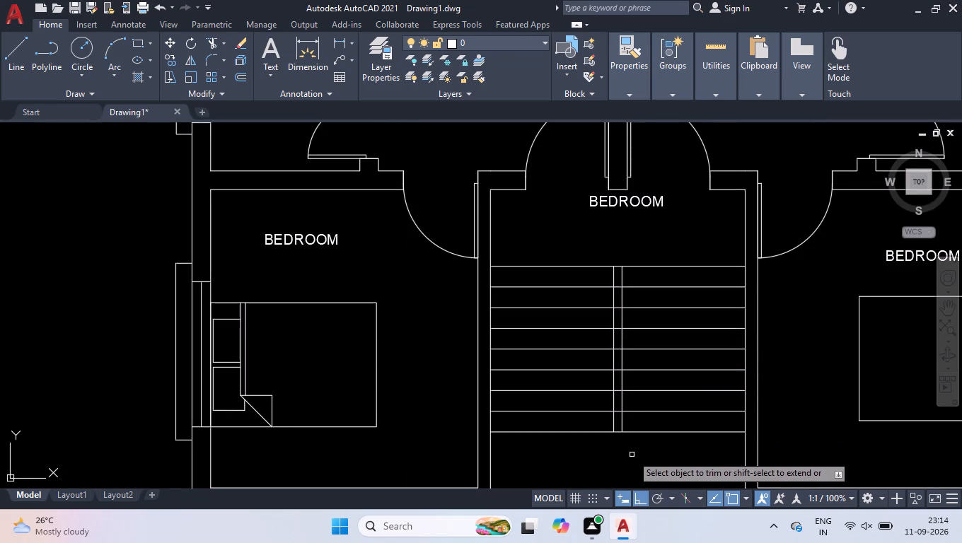
pyautogui.scroll(1, 621, 438)
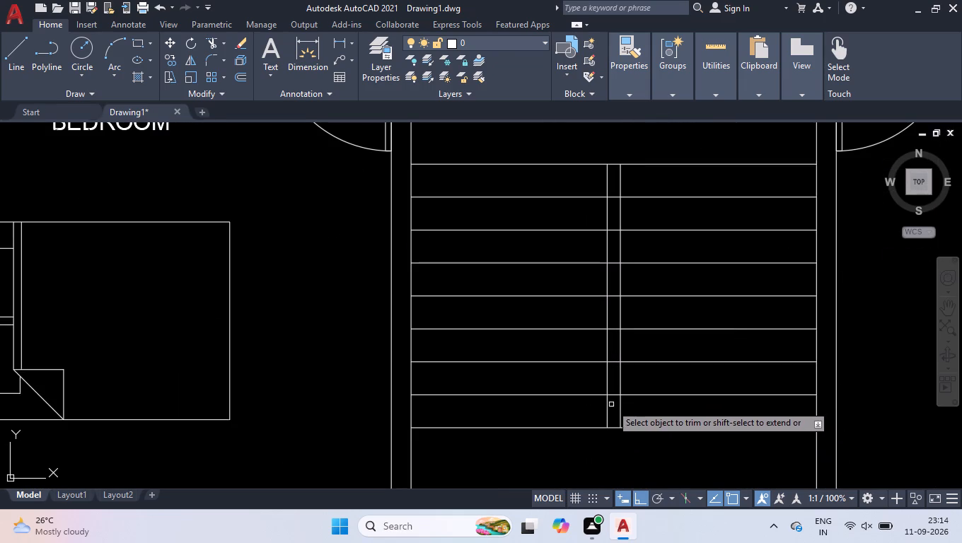
pyautogui.click(613, 400)
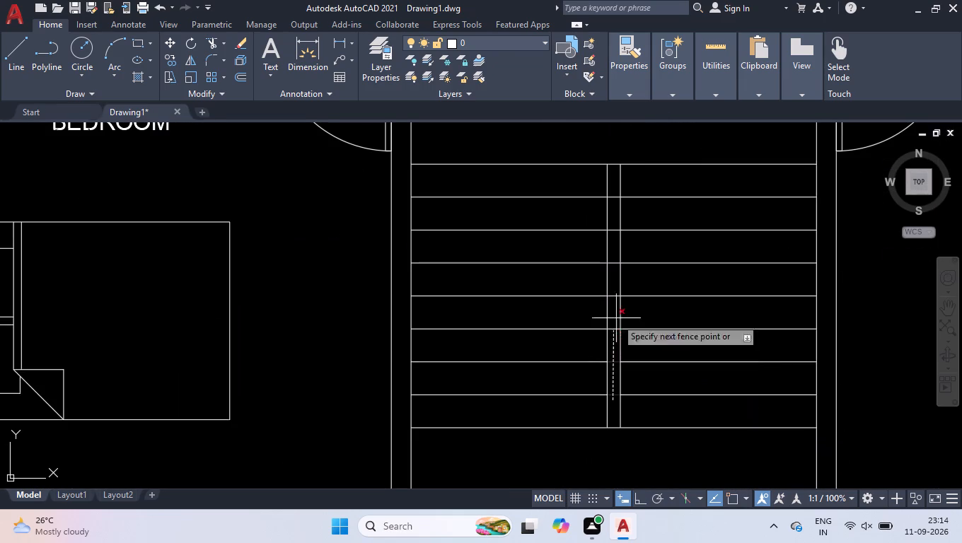
pyautogui.click(613, 148)
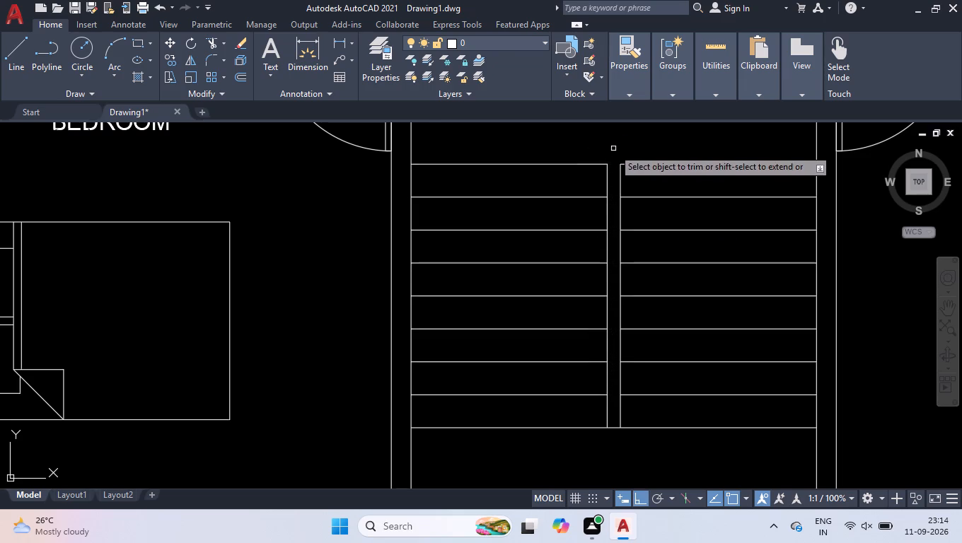
pyautogui.press('space')
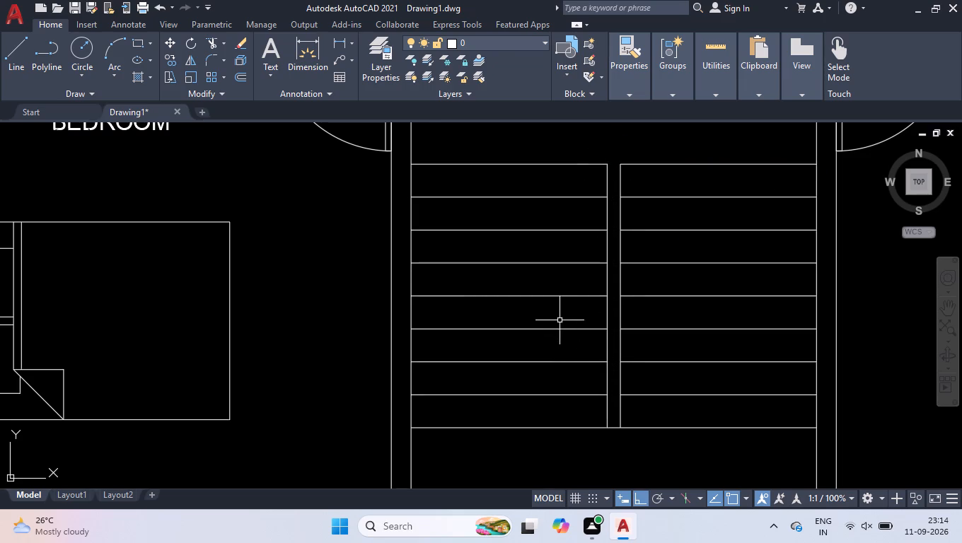
# Draw a U-shaped path line from about 11.5" above the left flight's middle, down, across the landing and up to the right flight's top tread midpoint.
pyautogui.press('l')
pyautogui.press('Return')
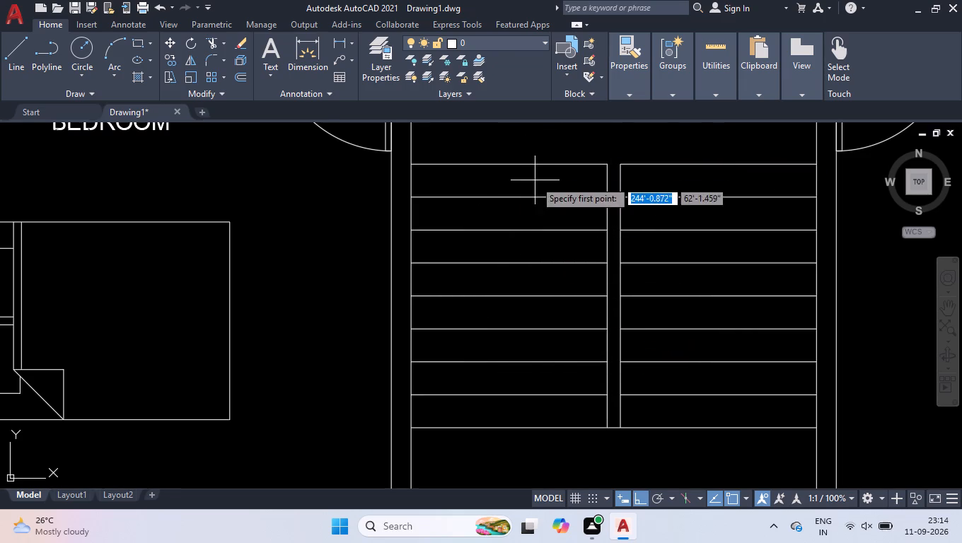
pyautogui.scroll(-1, 527, 241)
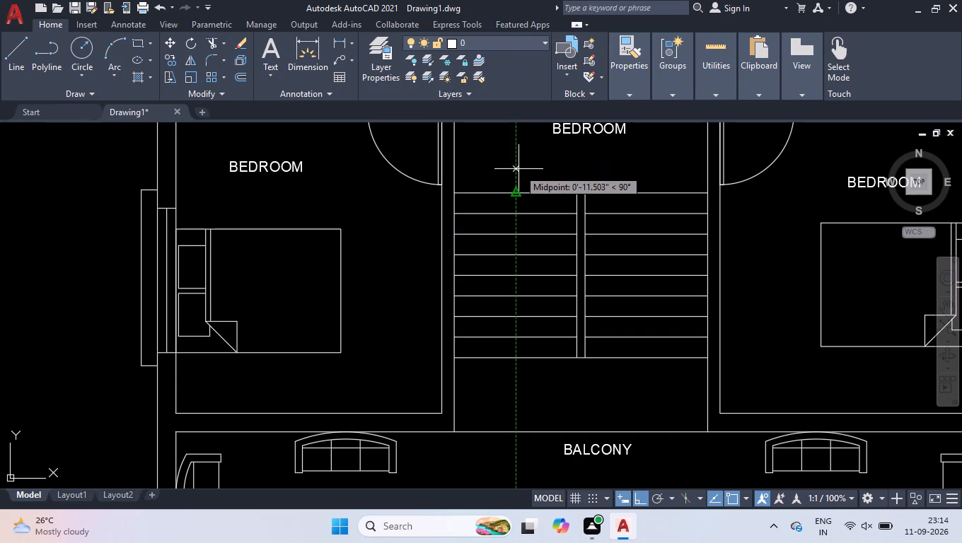
pyautogui.click(518, 169)
pyautogui.click(525, 392)
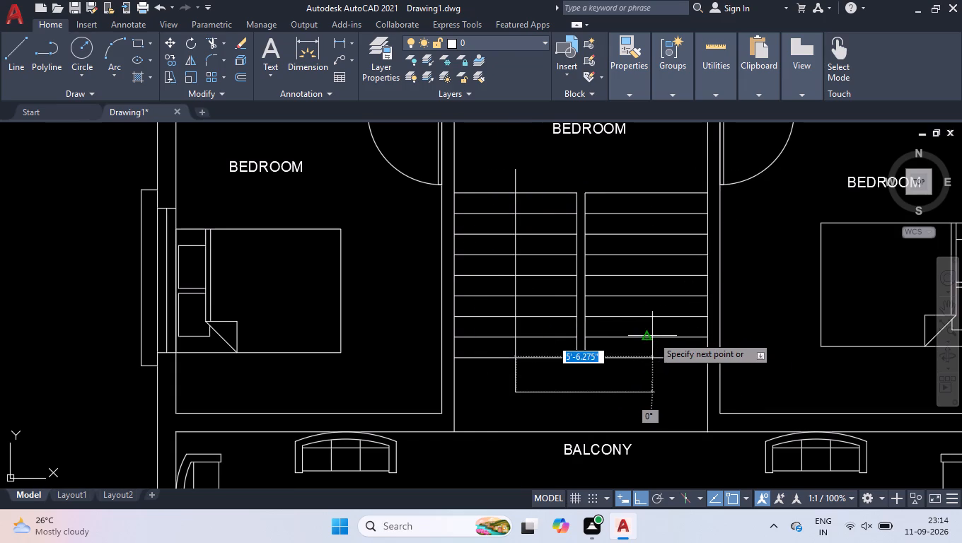
pyautogui.click(650, 376)
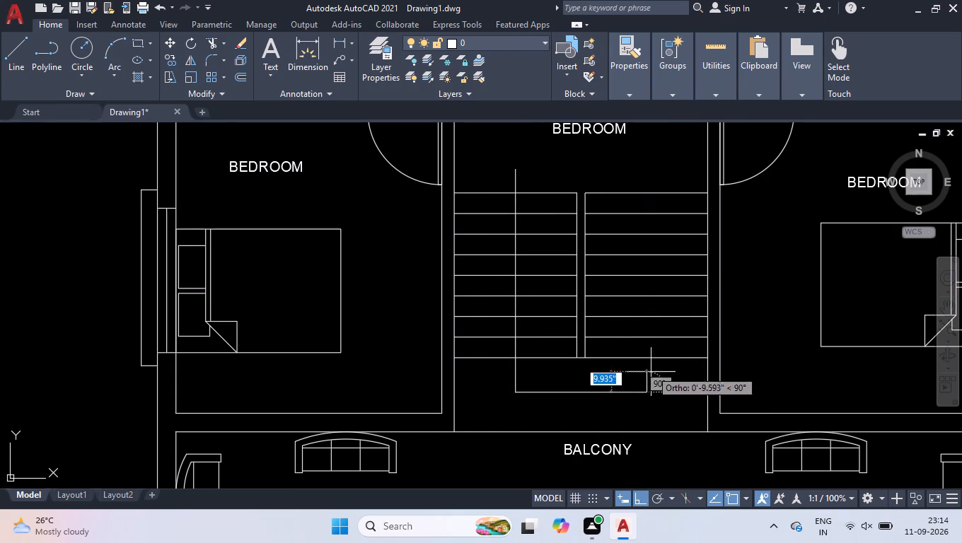
pyautogui.click(644, 192)
pyautogui.press('space')
# Draw an arrowhead base across the right flight's path line within the top tread, extending 3" to each side.
pyautogui.scroll(3, 645, 185)
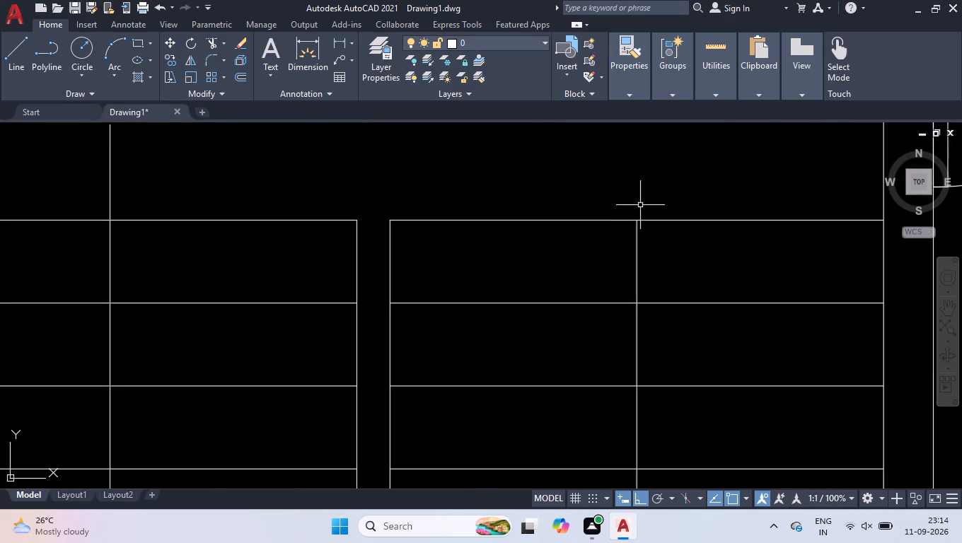
pyautogui.press('space')
pyautogui.click(636, 265)
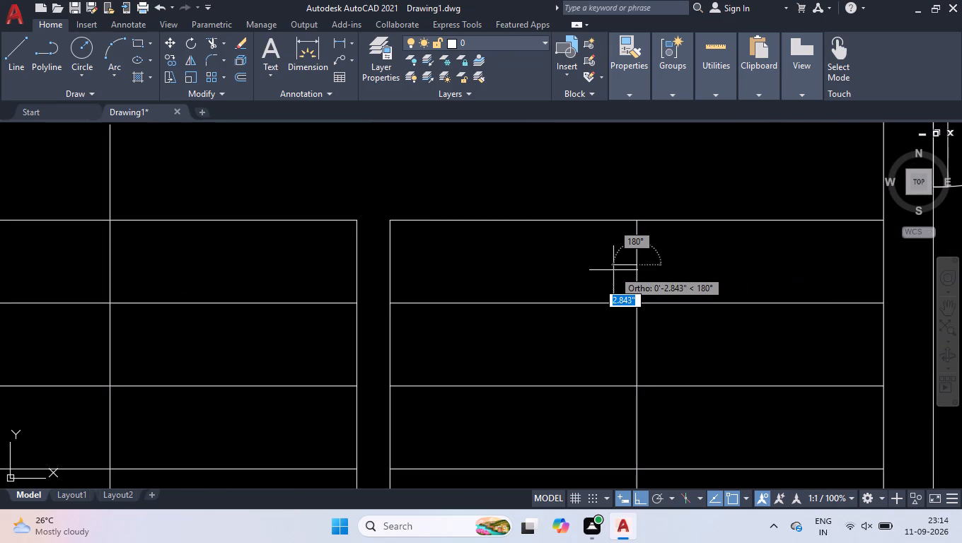
pyautogui.press('3')
pyautogui.press('Return')
pyautogui.press('space')
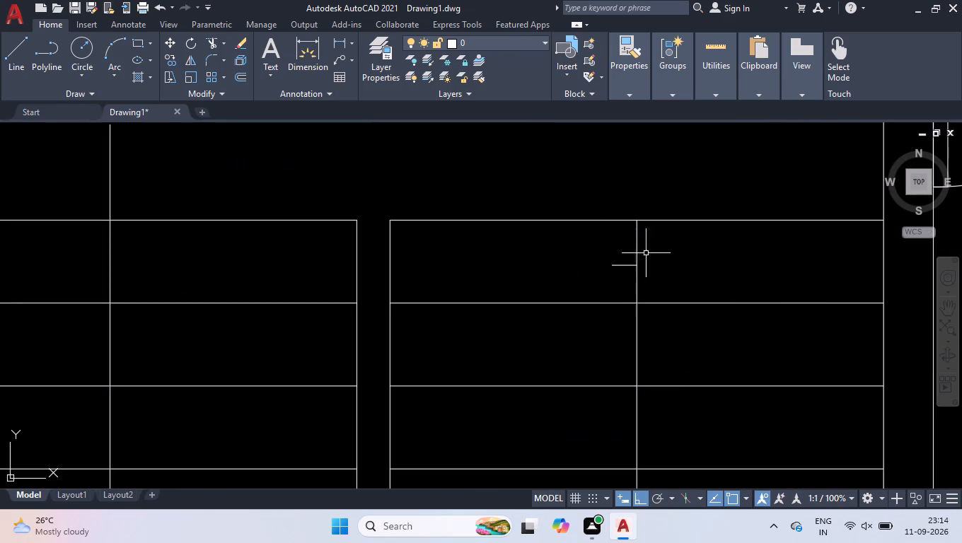
pyautogui.scroll(2, 661, 255)
pyautogui.press('space')
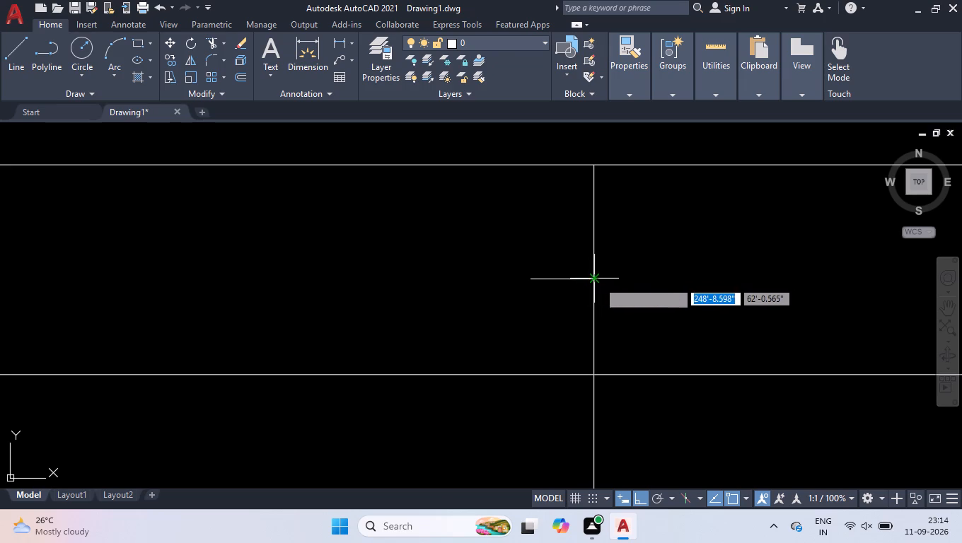
pyautogui.click(598, 281)
pyautogui.press('3')
pyautogui.press('Return')
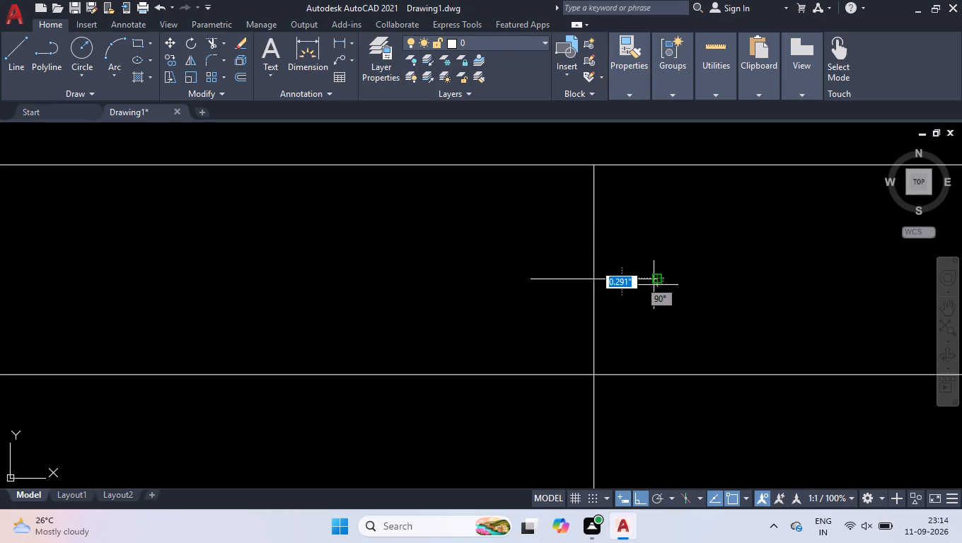
# Turn off orthogonal drawing and close the arrowhead with two sides about 14.5" long, meeting above the top tread in line with the path.
pyautogui.click(654, 501)
pyautogui.scroll(-2, 683, 399)
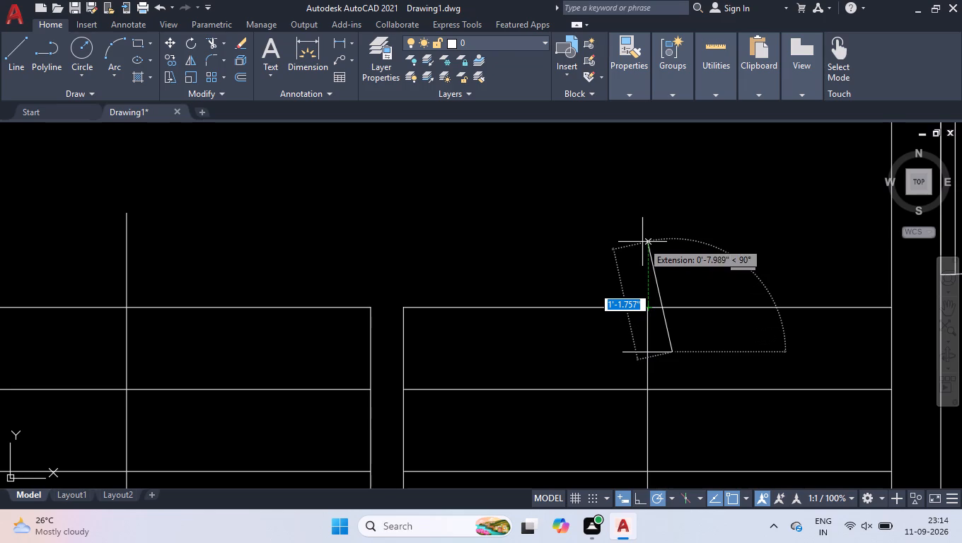
pyautogui.click(645, 235)
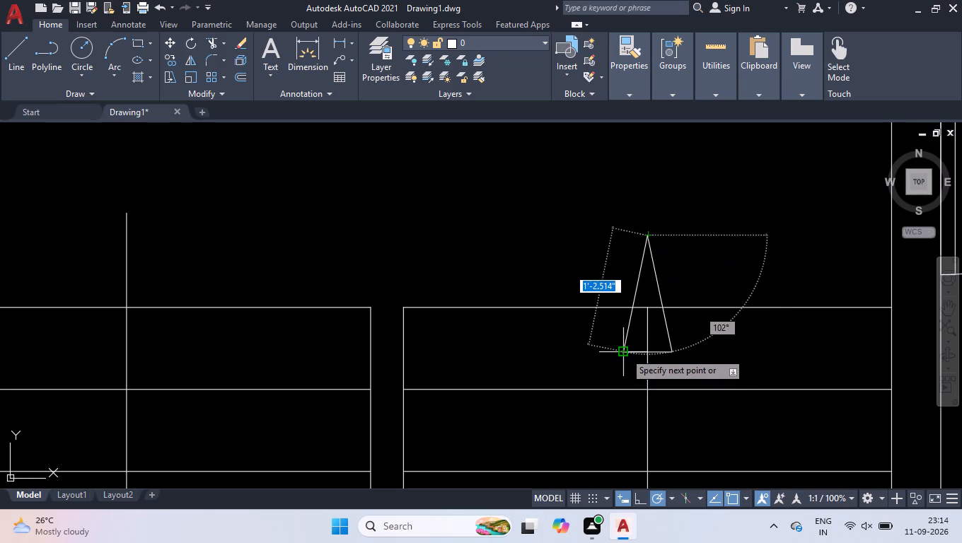
pyautogui.click(625, 351)
pyautogui.press('space')
# Trim the top tread line and the path line inside the arrowhead triangle.
pyautogui.write('TR')
pyautogui.press('Return')
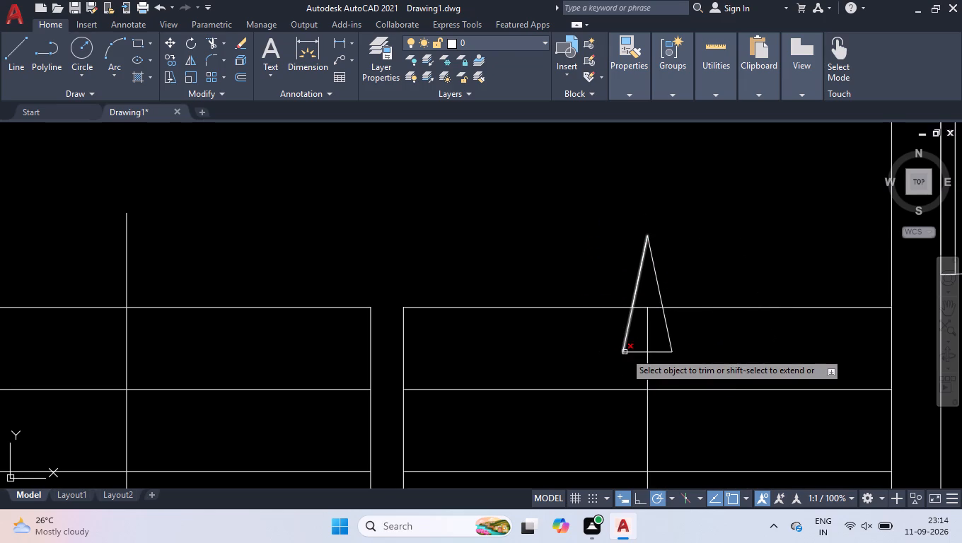
pyautogui.scroll(3, 649, 341)
pyautogui.click(582, 175)
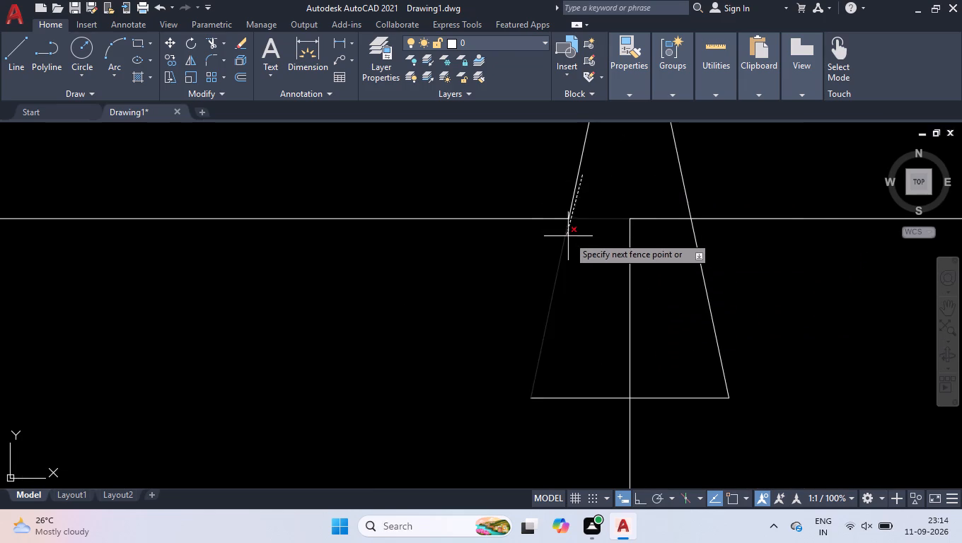
pyautogui.click(640, 268)
pyautogui.click(661, 214)
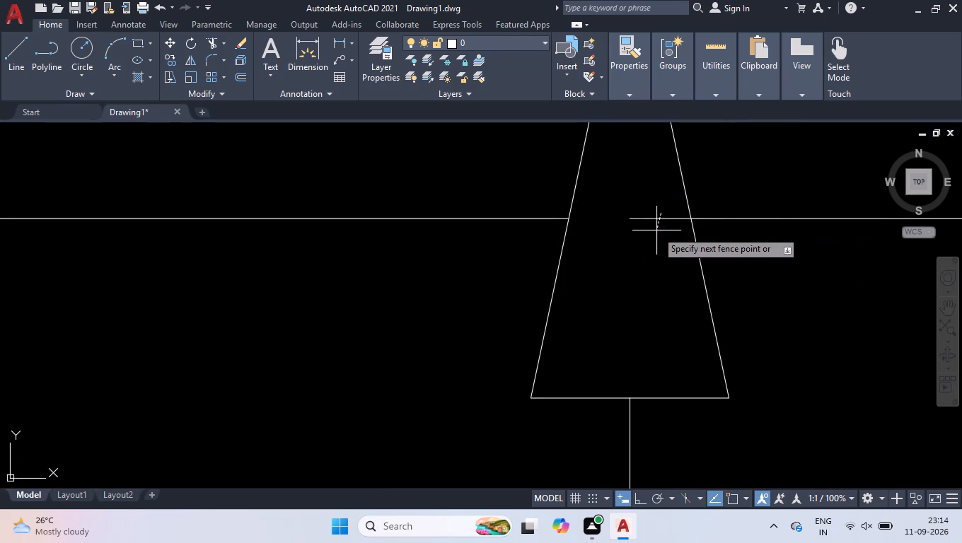
pyautogui.click(655, 233)
pyautogui.press('space')
# Fill the arrowhead triangle with a solid red hatch.
pyautogui.scroll(-2, 645, 249)
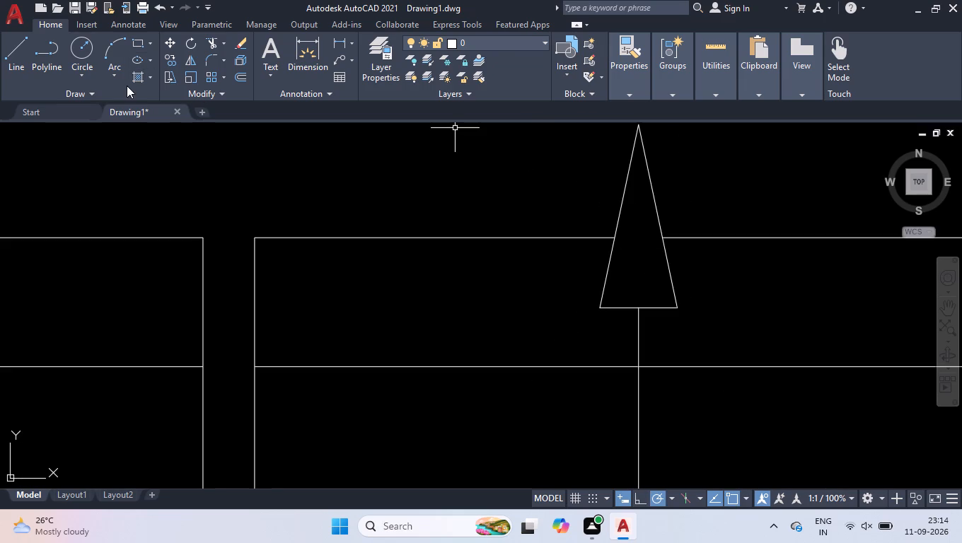
pyautogui.click(133, 79)
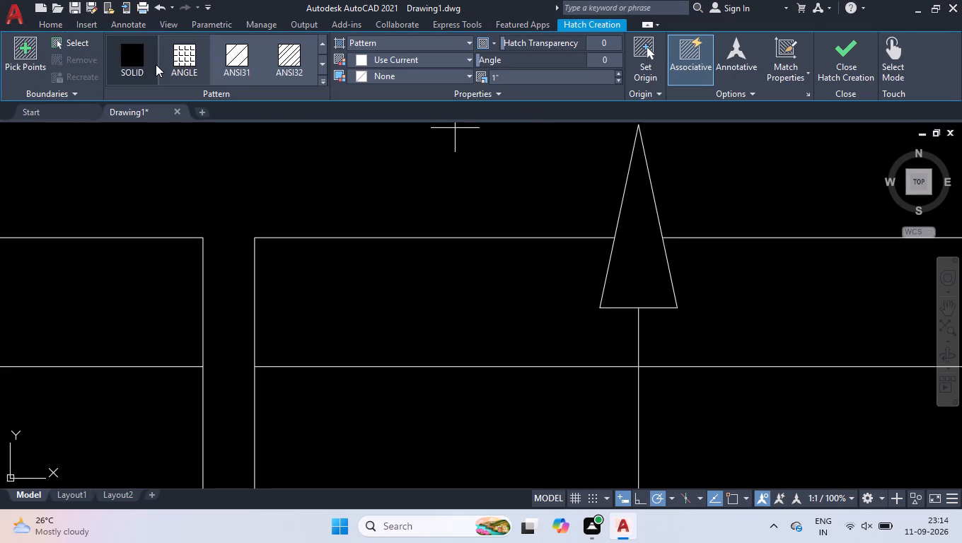
pyautogui.click(156, 64)
pyautogui.doubleClick(436, 57)
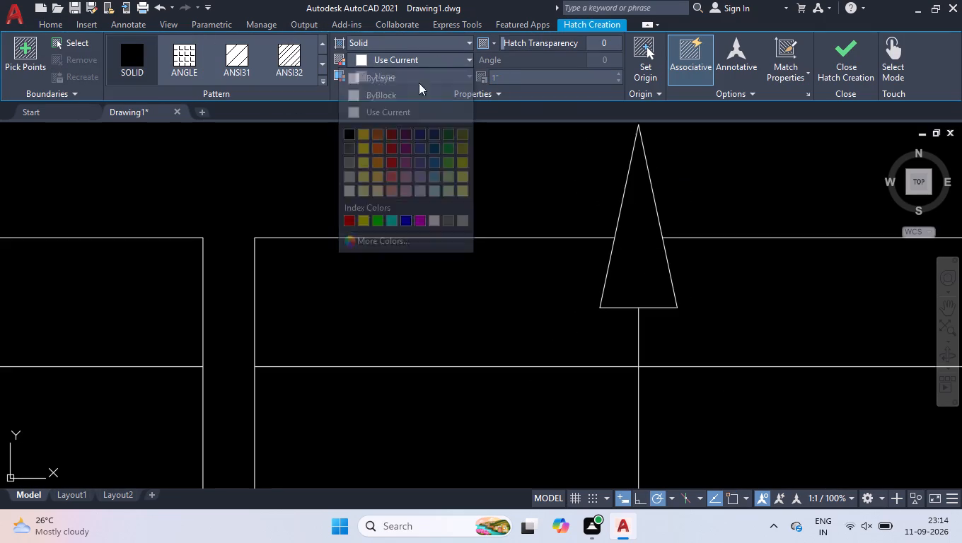
pyautogui.click(405, 59)
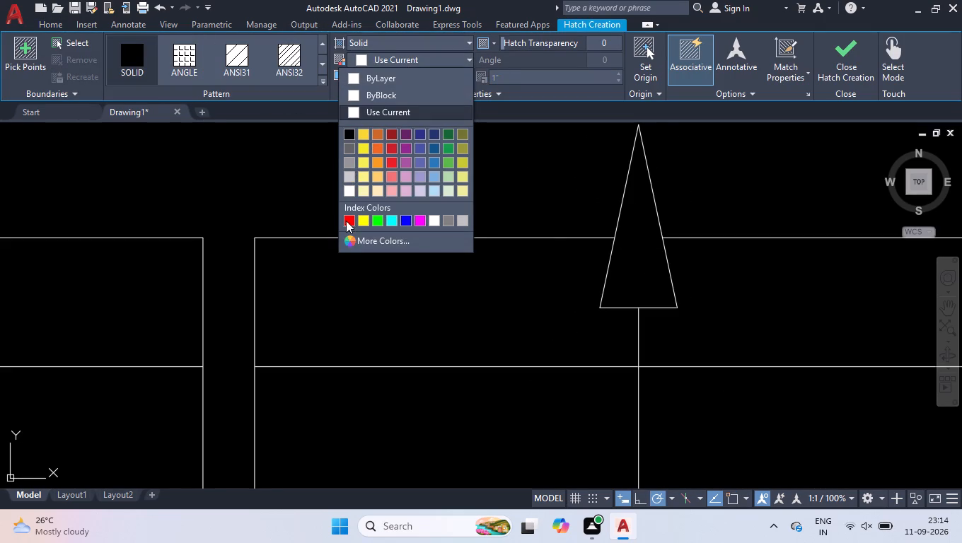
pyautogui.click(346, 221)
pyautogui.click(633, 264)
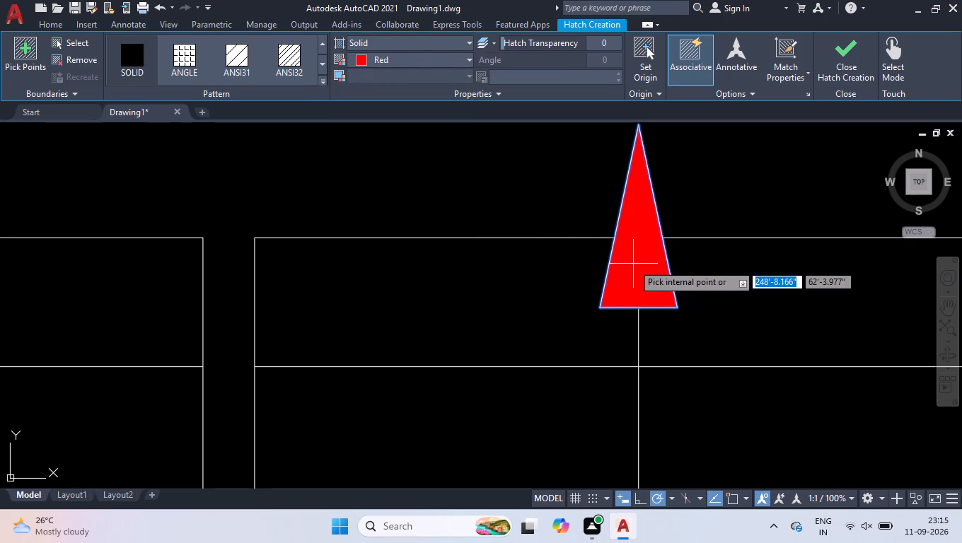
pyautogui.press('Return')
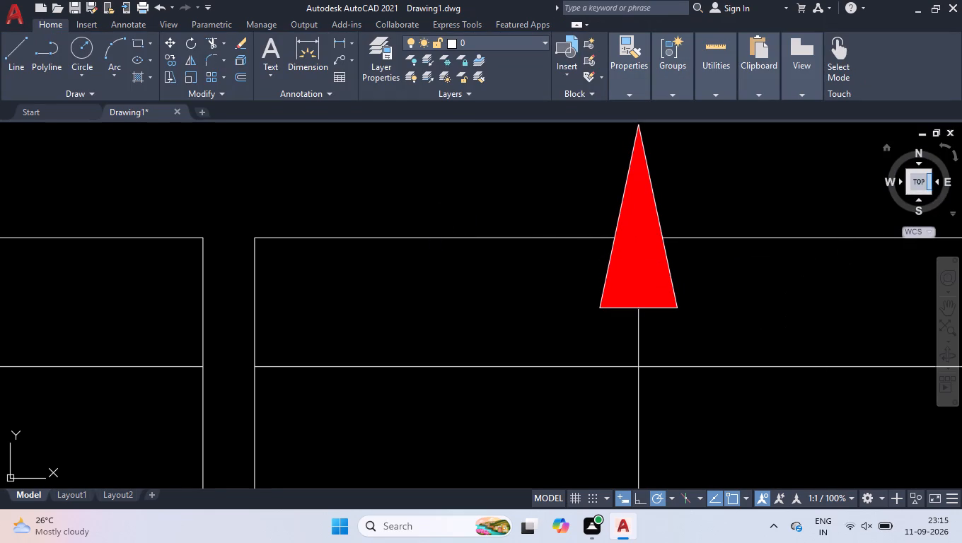
# Add the text UP at 6" height just above the upper end of the left flight's path line.
pyautogui.click(922, 184)
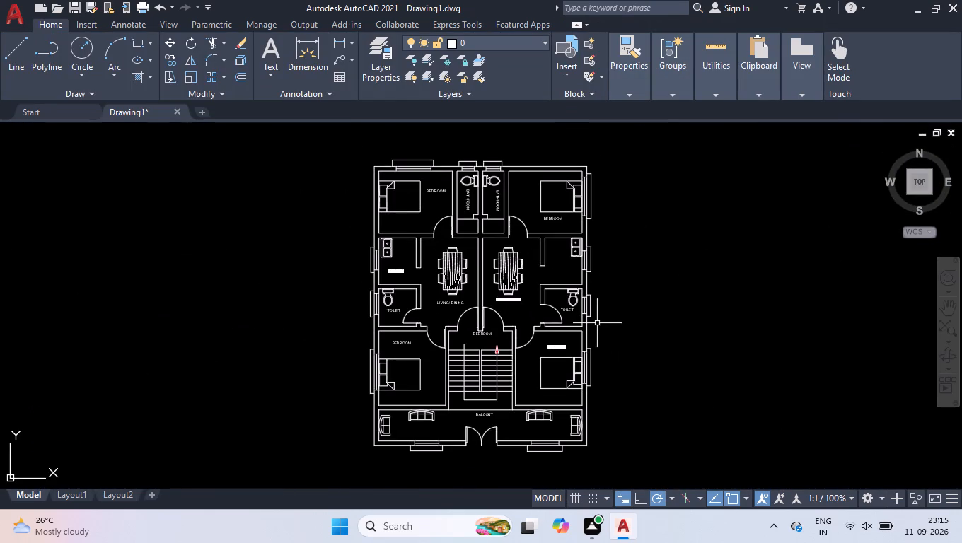
pyautogui.scroll(5, 447, 346)
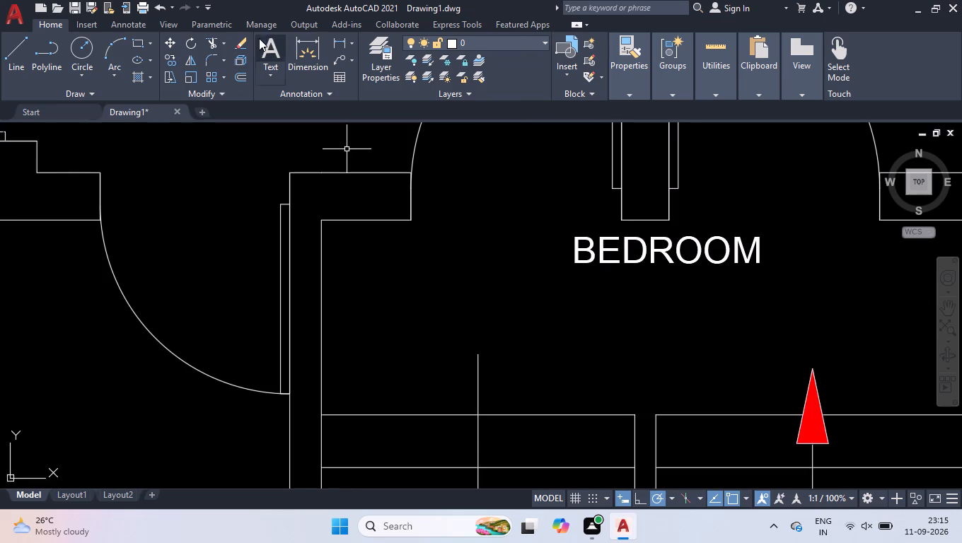
pyautogui.click(267, 42)
pyautogui.click(425, 311)
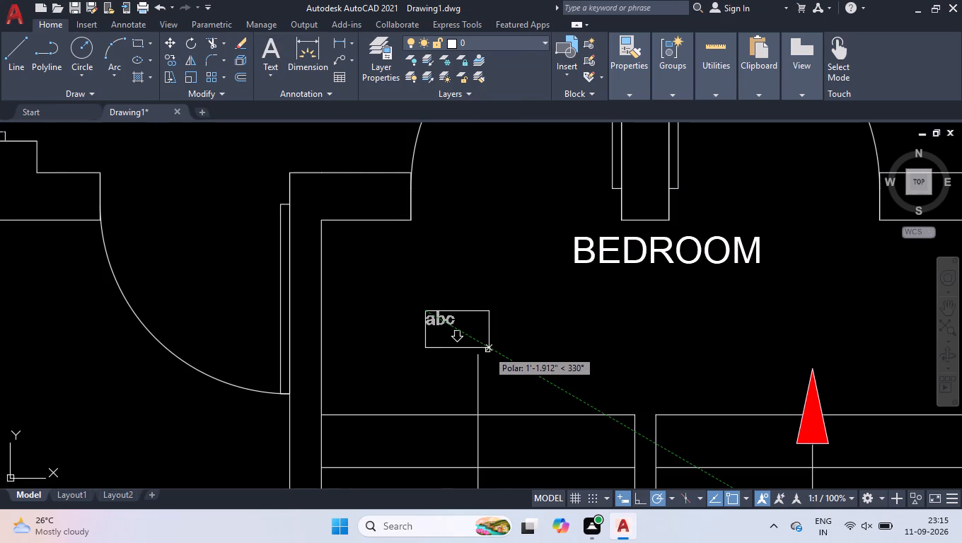
pyautogui.click(480, 343)
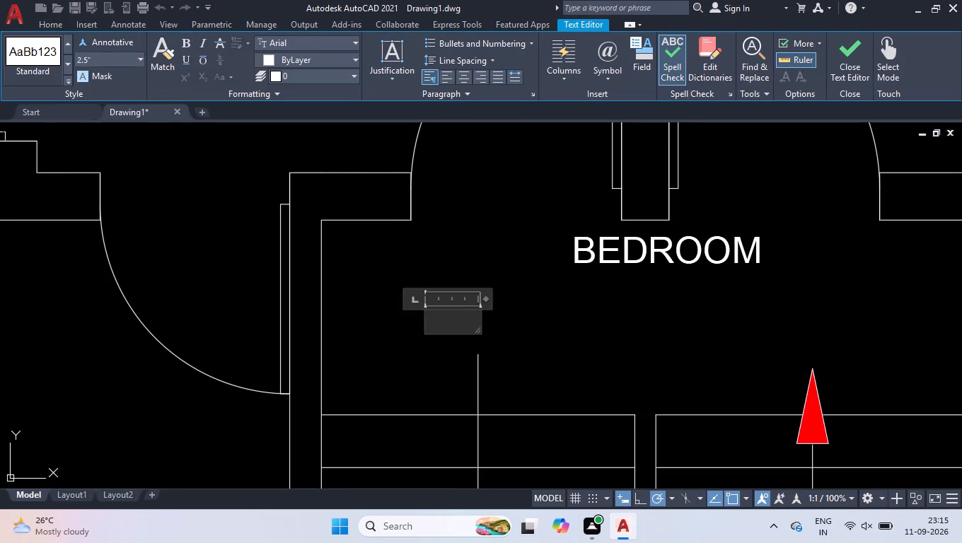
pyautogui.click(116, 57)
pyautogui.press('6')
pyautogui.press('Return')
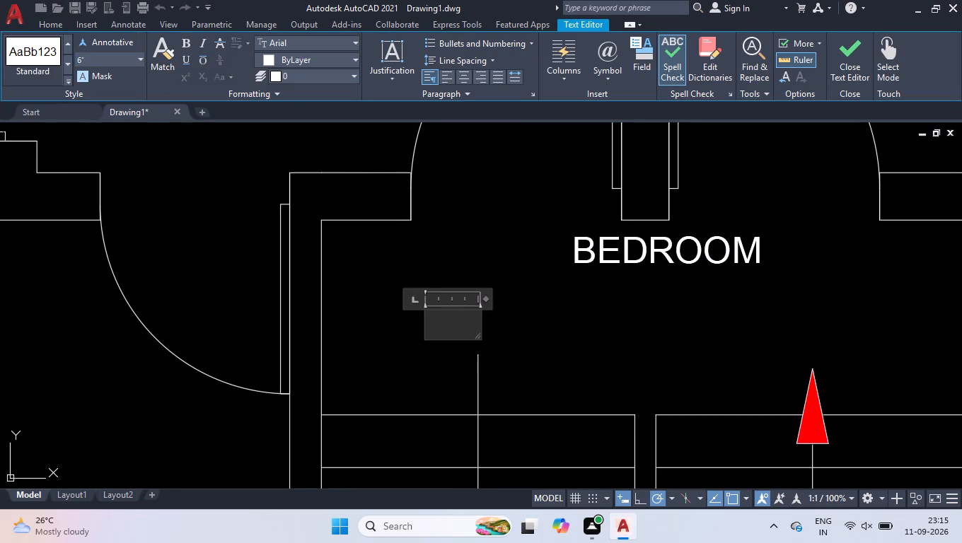
pyautogui.write('UP')
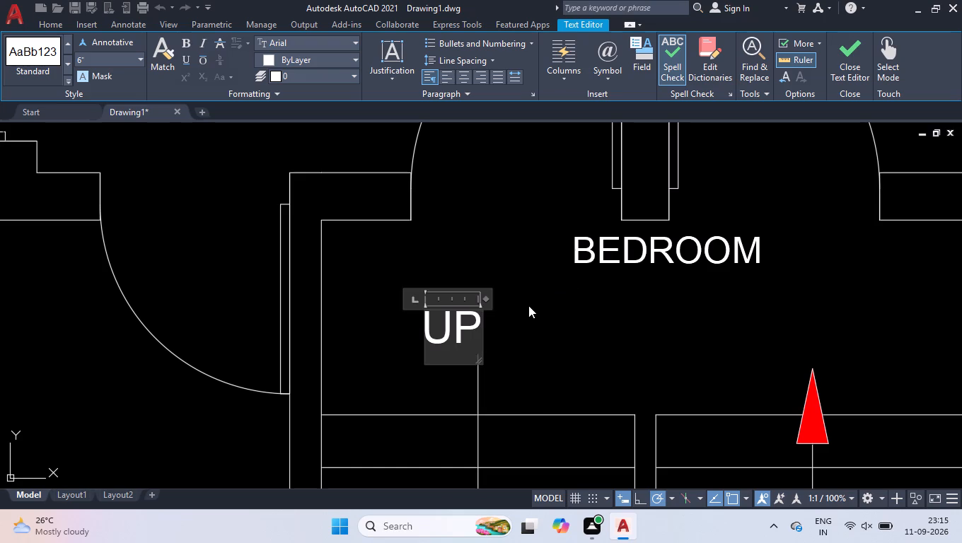
pyautogui.click(530, 306)
# Rotate the UP label 180° and position it centred over the upper end of the left flight's path line.
pyautogui.click(523, 306)
pyautogui.click(383, 337)
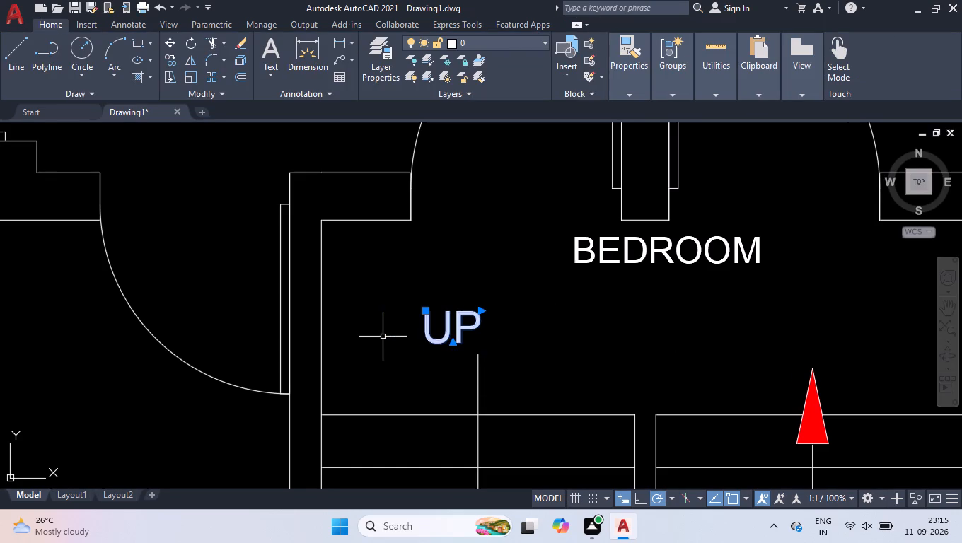
pyautogui.press('r')
pyautogui.press('o')
pyautogui.press('Return')
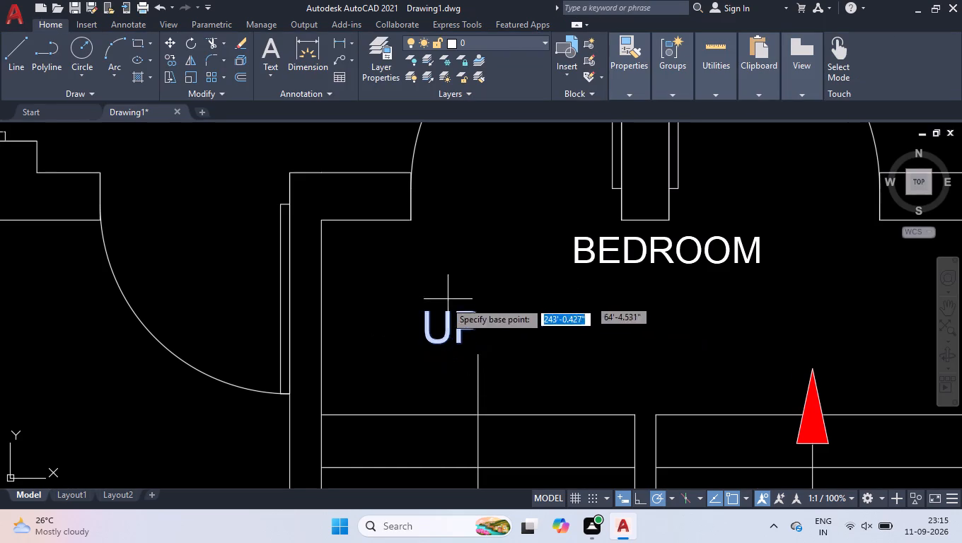
pyautogui.click(458, 318)
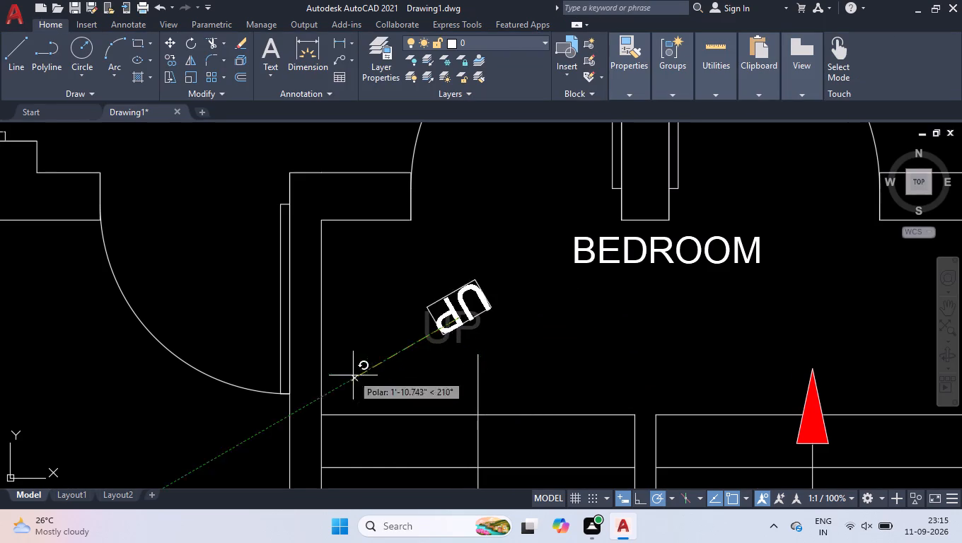
pyautogui.click(345, 315)
pyautogui.click(458, 313)
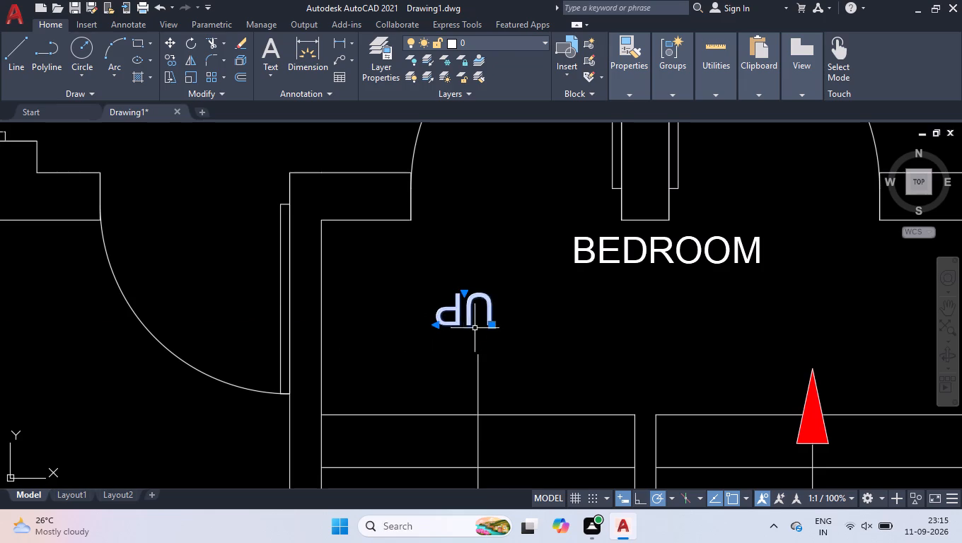
pyautogui.click(492, 325)
pyautogui.click(502, 344)
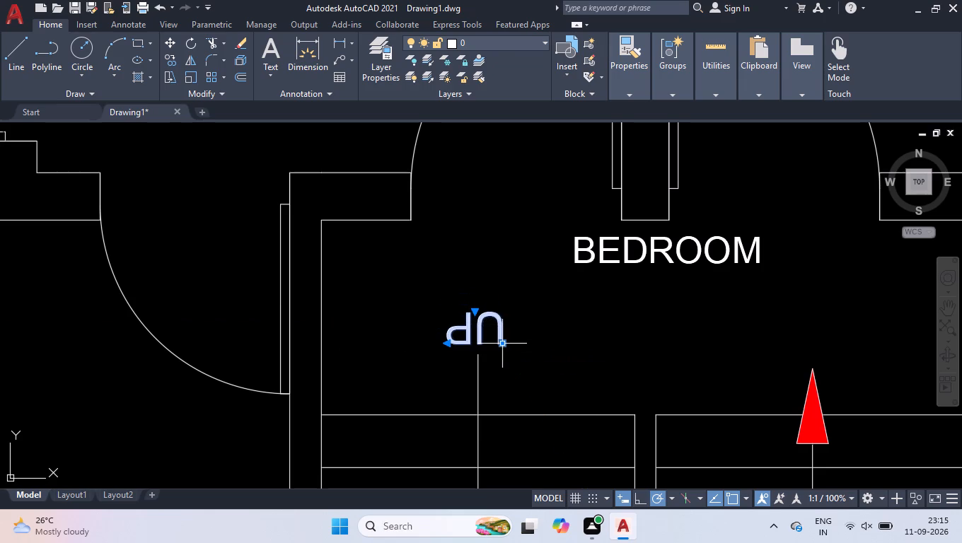
# Copy the inverted UP label about 1'-8.5" to its right and rotate the copy 180° so it reads upright.
pyautogui.write('COP')
pyautogui.press('Return')
pyautogui.click(493, 341)
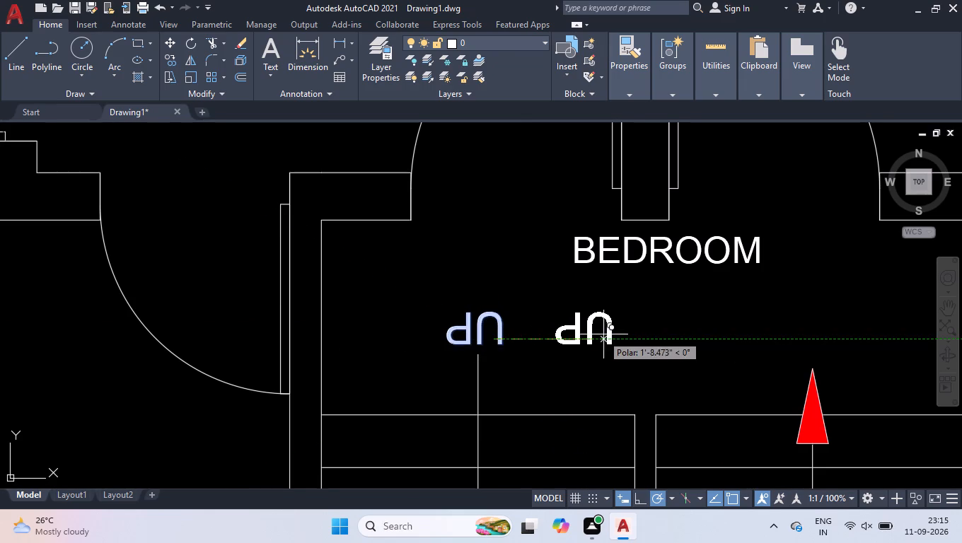
pyautogui.click(604, 334)
pyautogui.press('space')
pyautogui.click(620, 318)
pyautogui.click(597, 335)
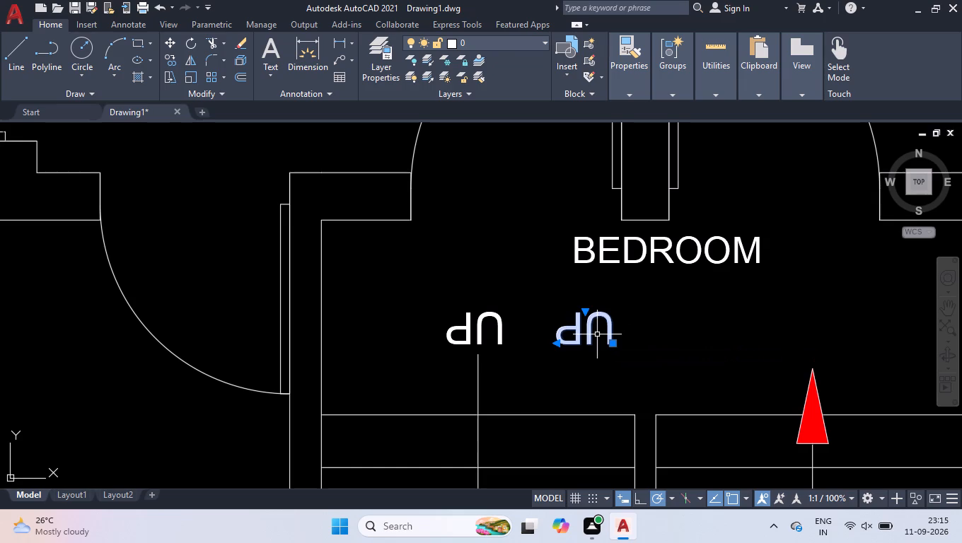
pyautogui.write('RO')
pyautogui.press('Return')
pyautogui.click(570, 340)
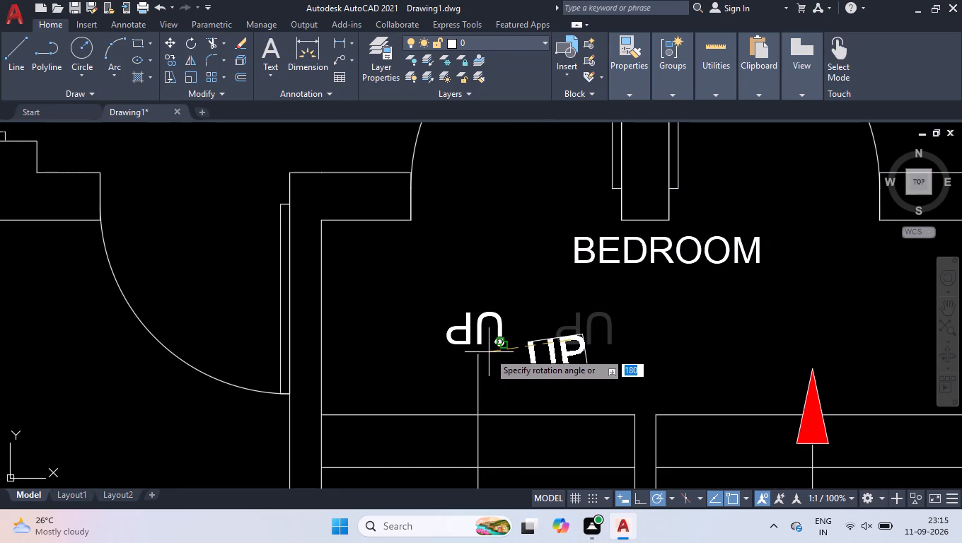
pyautogui.click(384, 337)
# Move the upright UP label onto the right flight, just right of its path line and between two tread lines.
pyautogui.click(573, 346)
pyautogui.click(535, 354)
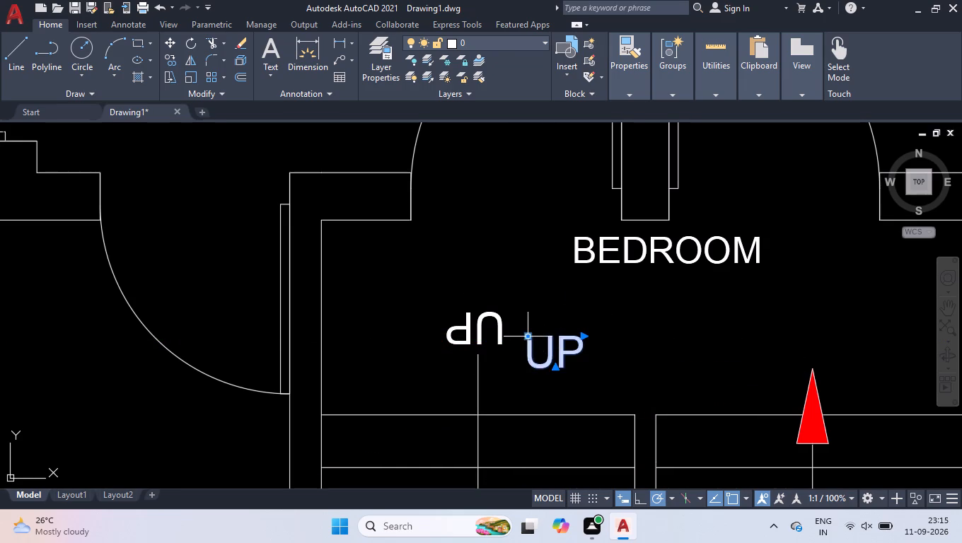
pyautogui.click(527, 336)
pyautogui.scroll(-3, 576, 288)
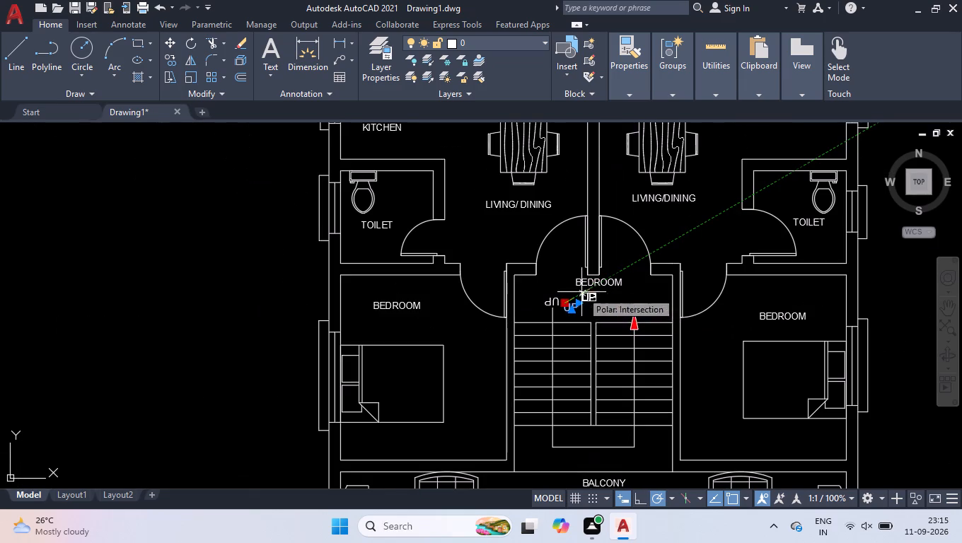
pyautogui.scroll(3, 640, 387)
pyautogui.scroll(2, 586, 296)
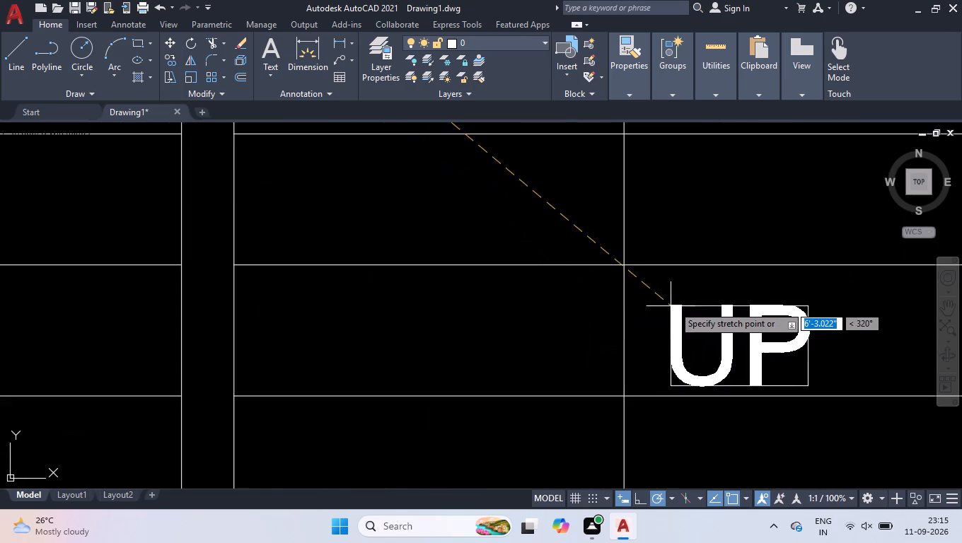
pyautogui.click(679, 298)
pyautogui.rightClick(557, 288)
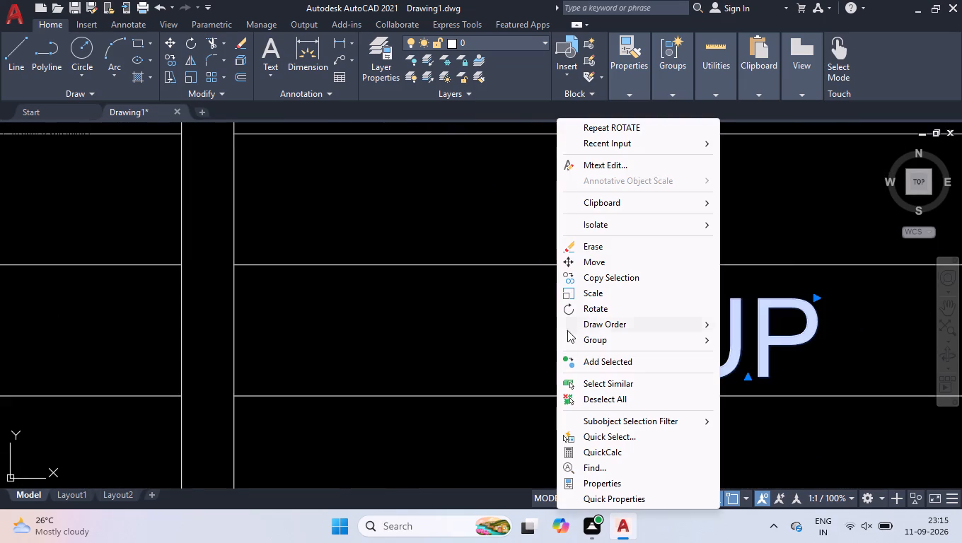
pyautogui.click(575, 400)
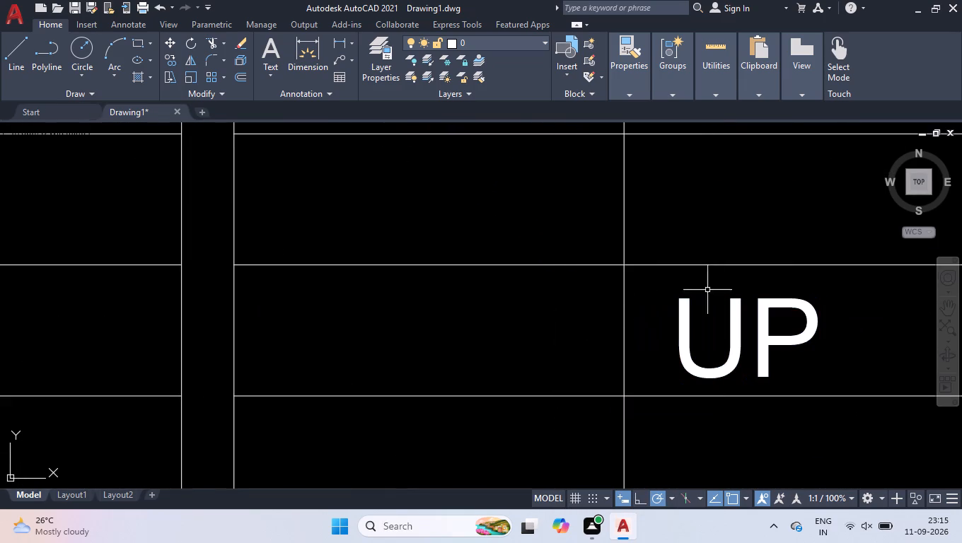
# Switch to Layout1 and delete its existing viewport.
pyautogui.click(912, 179)
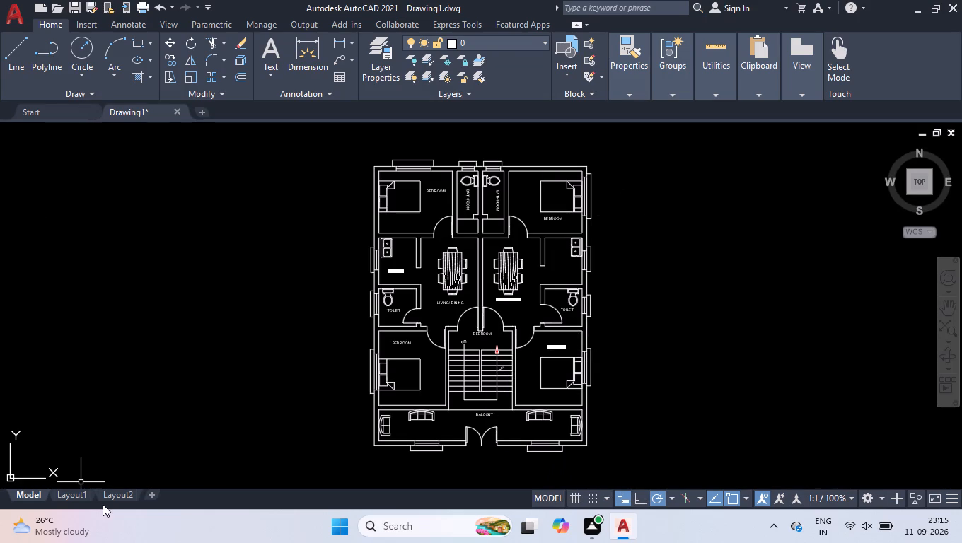
pyautogui.click(83, 494)
pyautogui.click(367, 175)
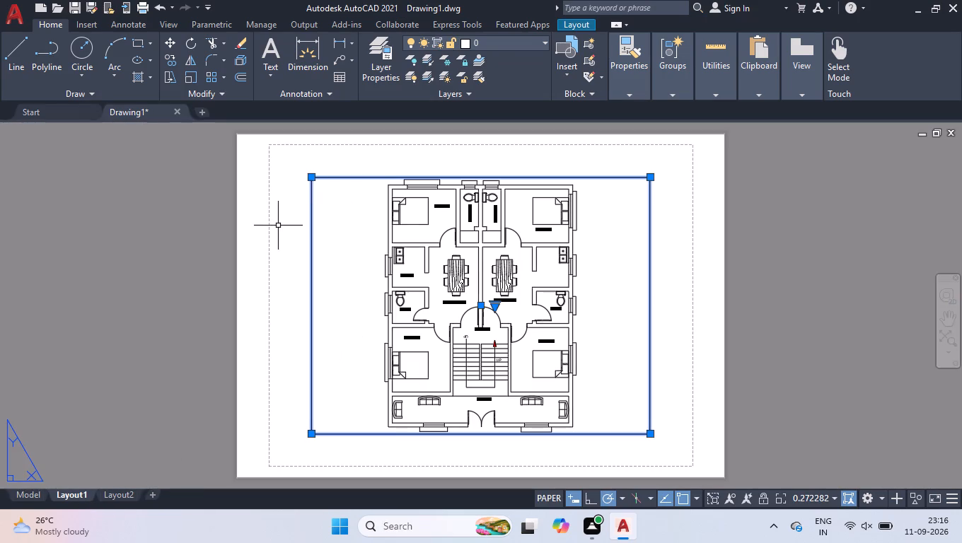
pyautogui.press('Delete')
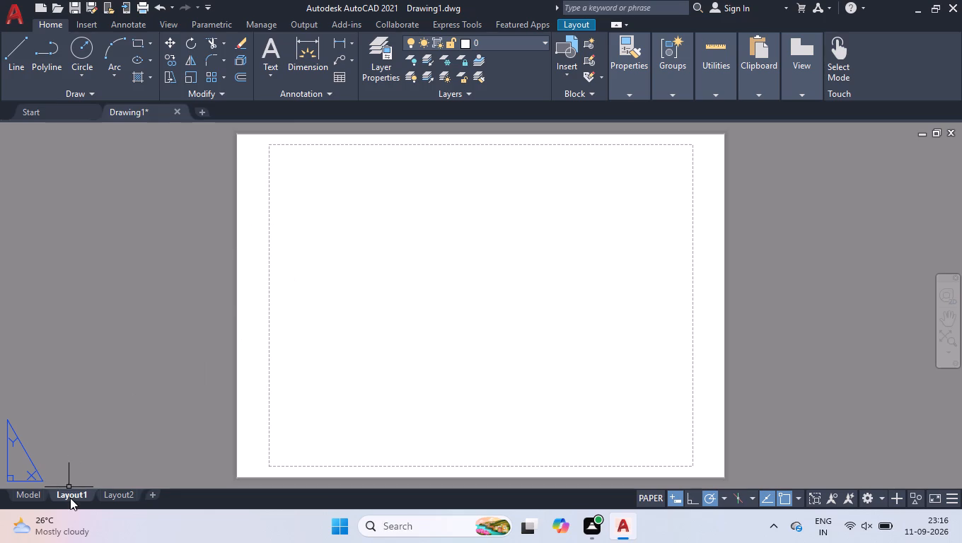
pyautogui.moveTo(100, 317); pyautogui.dragTo(103, 303, button='right')
pyautogui.click(164, 303)
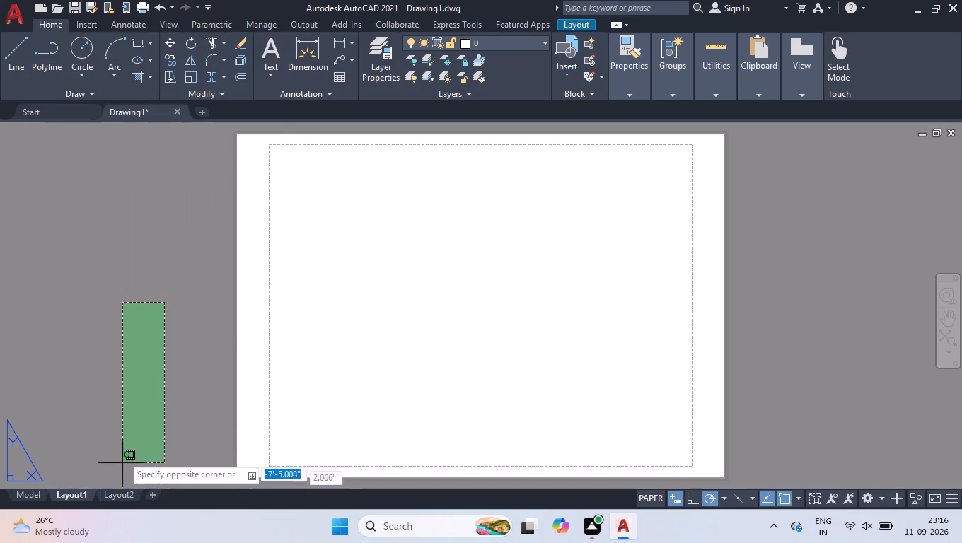
pyautogui.click(122, 451)
# Configure Layout1's page setup with the DWG To PDF.pc3 plotter, ISO full bleed A3 (420.00 x 297.00 MM) paper and Maximum quality.
pyautogui.rightClick(74, 494)
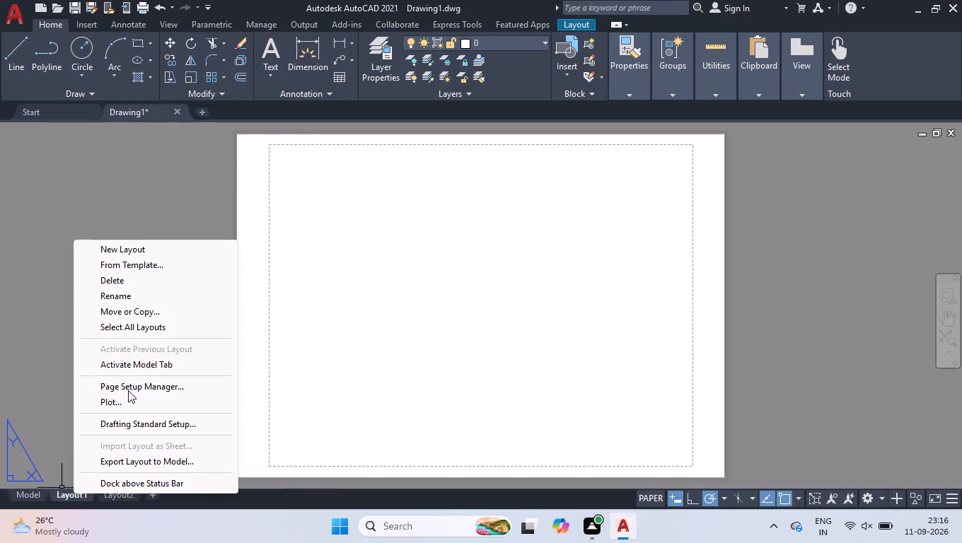
pyautogui.click(128, 390)
pyautogui.click(600, 238)
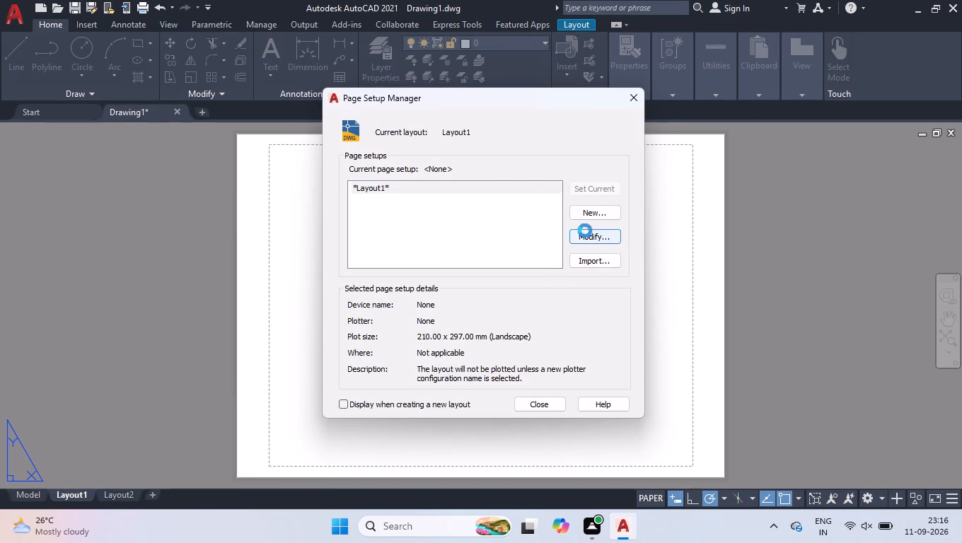
pyautogui.click(349, 156)
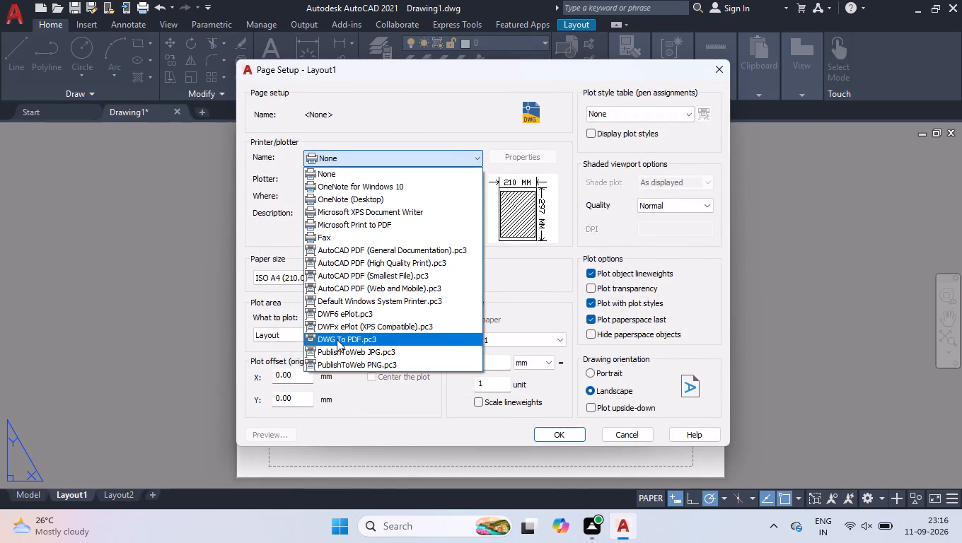
pyautogui.click(337, 339)
pyautogui.click(340, 274)
pyautogui.scroll(15, 329, 185)
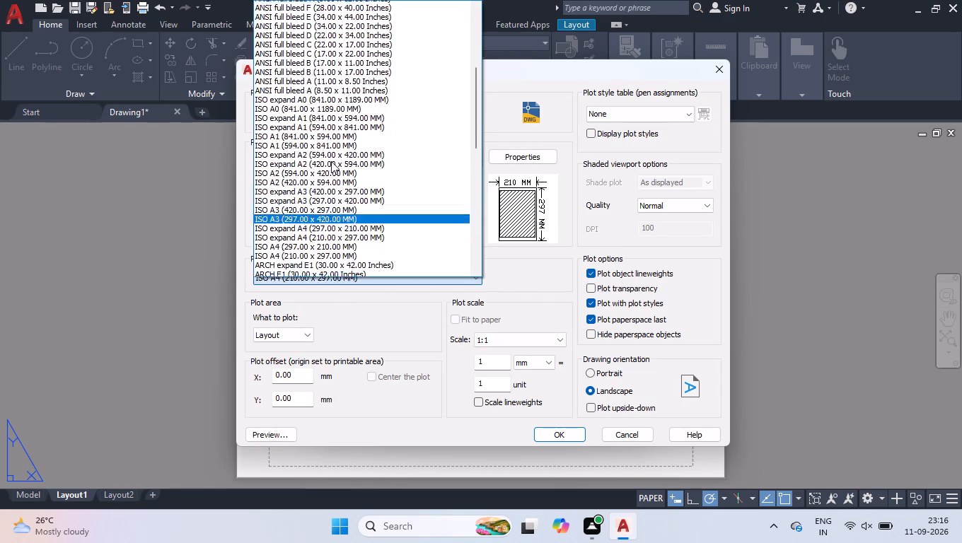
pyautogui.scroll(1, 331, 162)
pyautogui.click(354, 40)
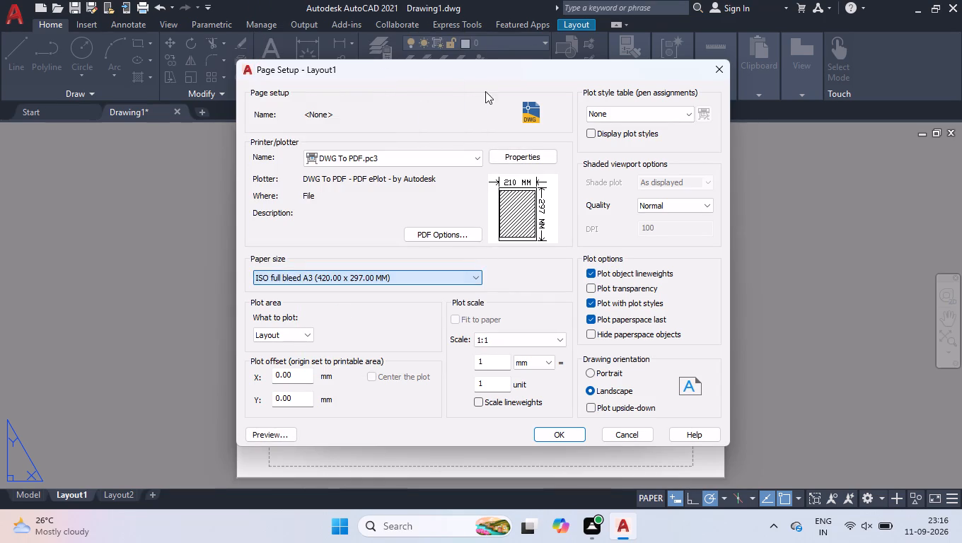
pyautogui.click(663, 204)
pyautogui.click(662, 258)
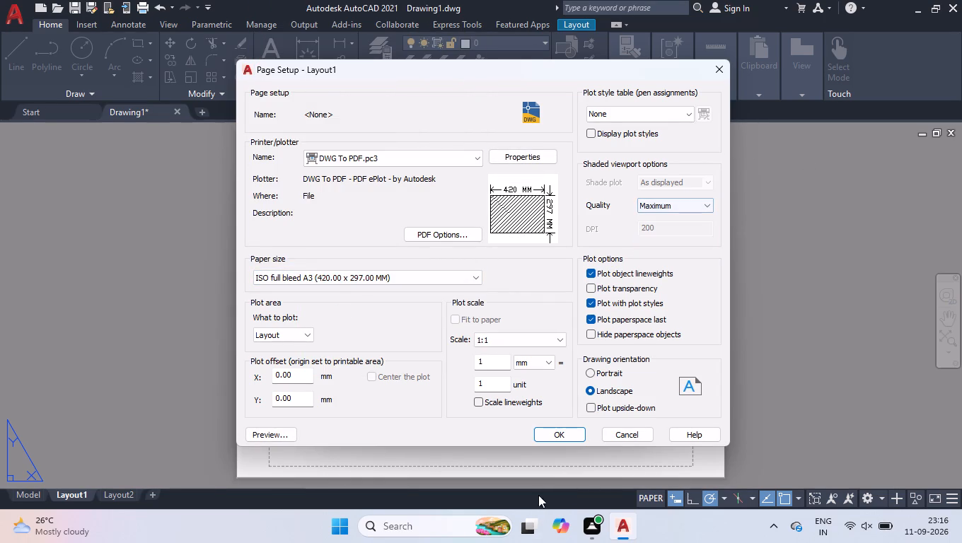
pyautogui.click(557, 436)
pyautogui.click(557, 406)
# Create a viewport on Layout1 covering the whole sheet, from 0,0 to 420,297.
pyautogui.write('MV')
pyautogui.press('Return')
pyautogui.write('0,0')
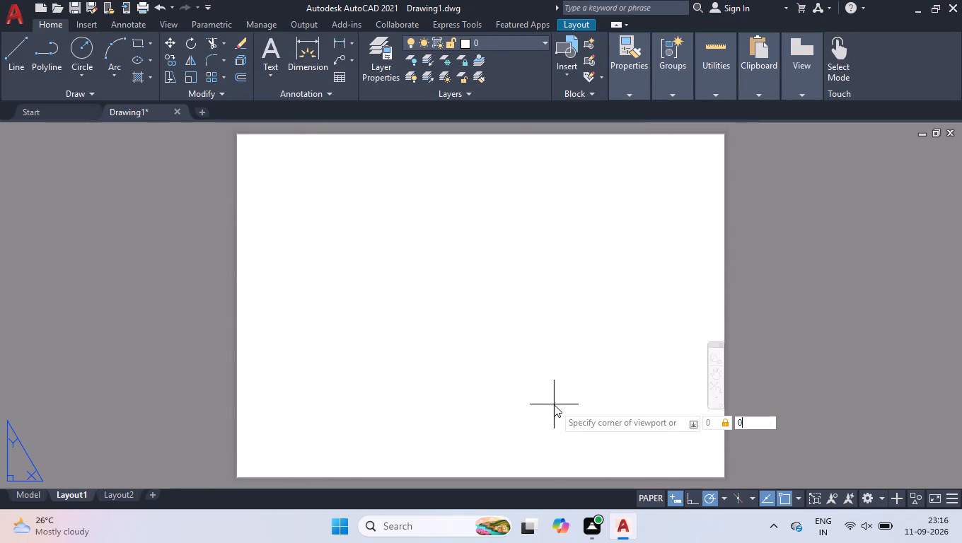
pyautogui.press('Return')
pyautogui.write('420,297')
pyautogui.press('Return')
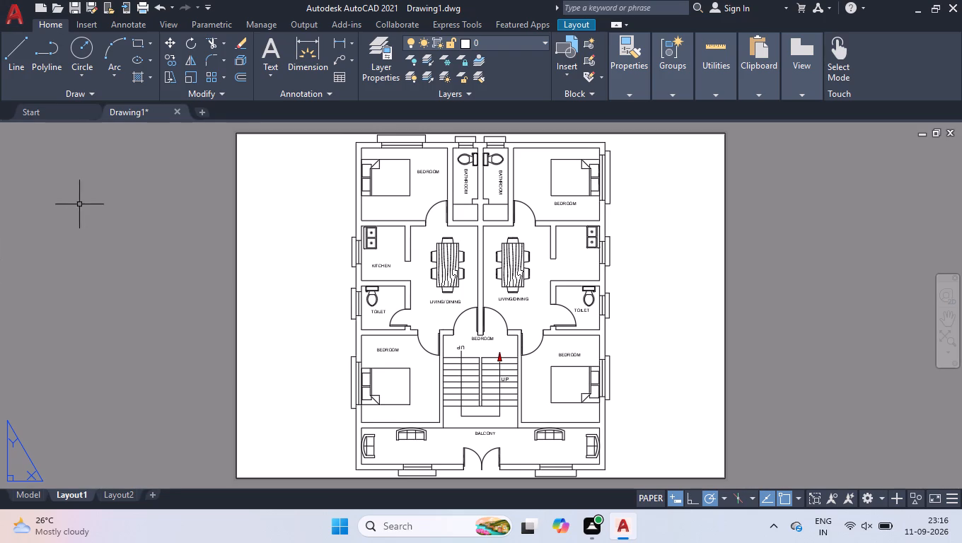
# In model space, add the size line 11'-10" X 10'-10" under the BEDROOM label in the plan's upper-left bedroom.
pyautogui.click(24, 497)
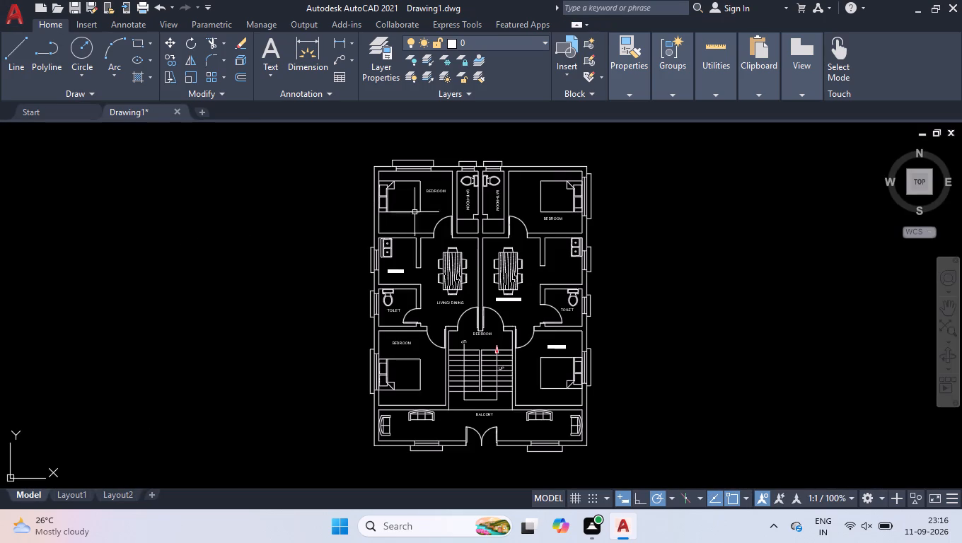
pyautogui.scroll(3, 429, 177)
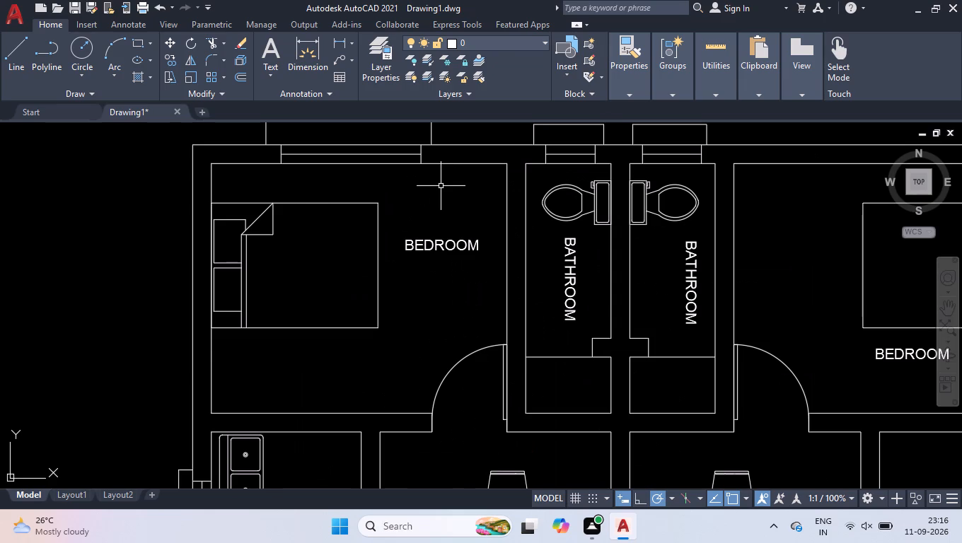
pyautogui.scroll(3, 441, 194)
pyautogui.scroll(-2, 441, 185)
pyautogui.scroll(1, 459, 276)
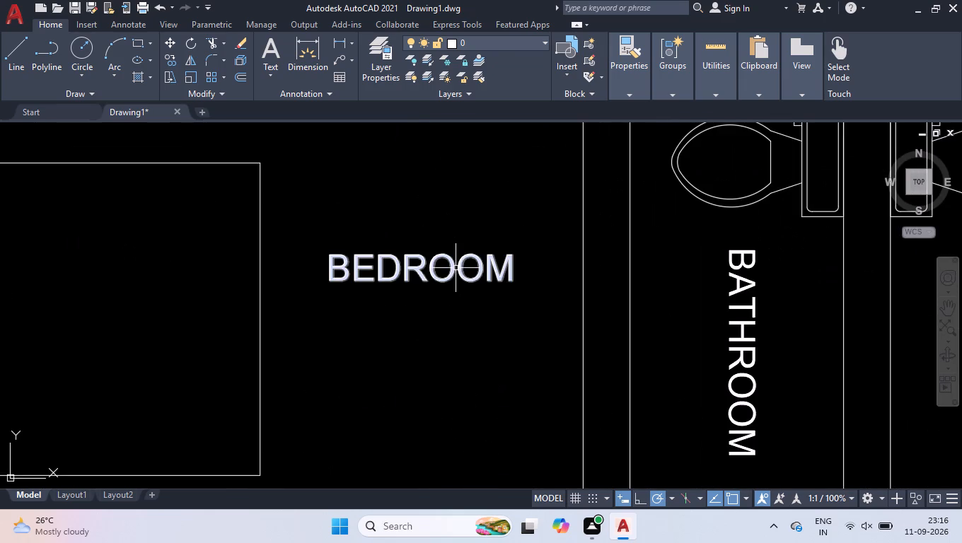
pyautogui.doubleClick(455, 267)
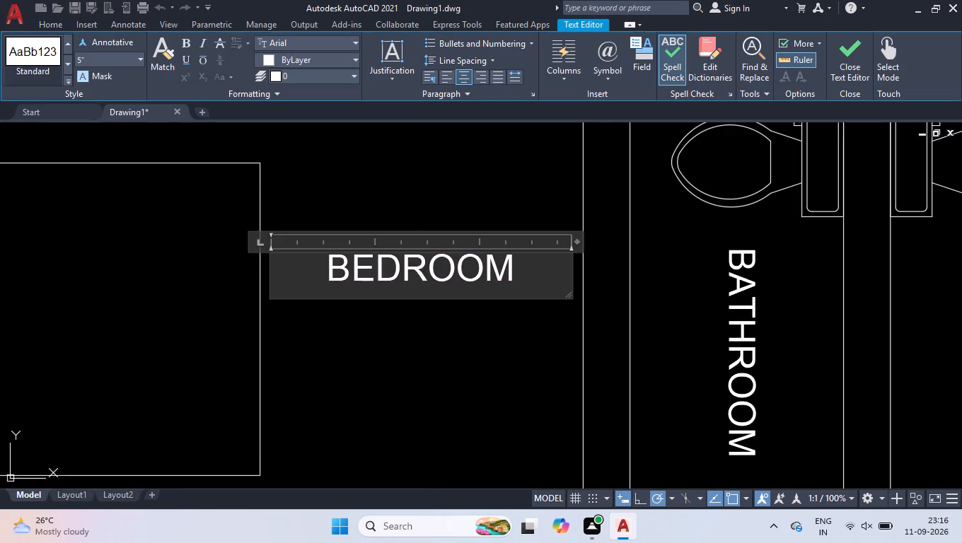
pyautogui.press('Right')
pyautogui.press('Right')
pyautogui.press('Right')
pyautogui.press('Return')
pyautogui.write('11\'-10" X')
pyautogui.press('space')
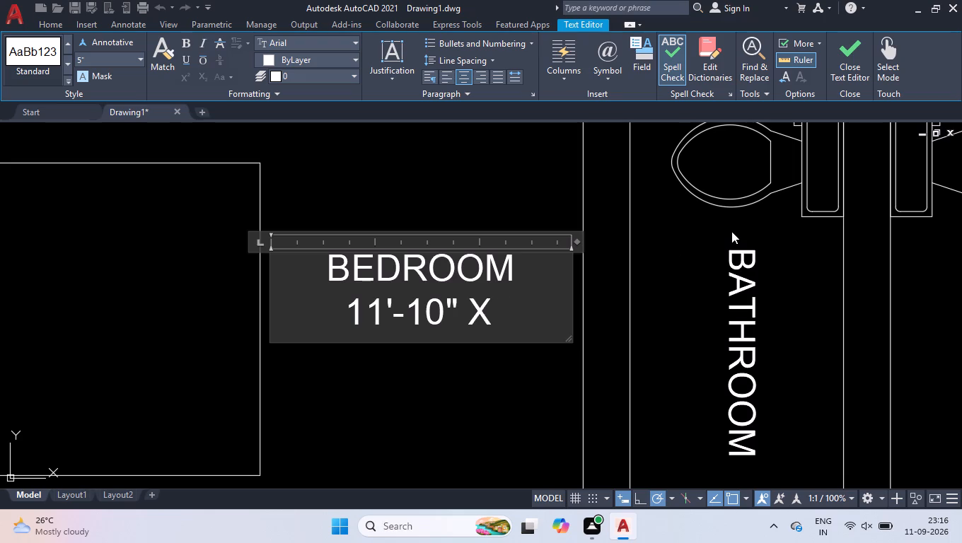
pyautogui.write('10\'-10"')
pyautogui.click(453, 391)
# Add the size line 7'0" X 3'6" to the rotated BATHROOM label in the left half's bathroom.
pyautogui.scroll(-1, 431, 301)
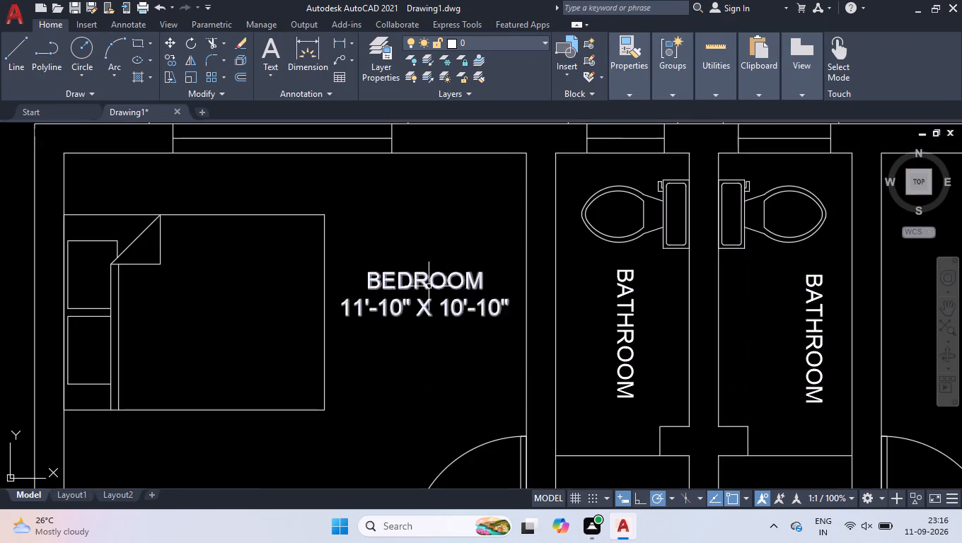
pyautogui.scroll(1, 647, 332)
pyautogui.doubleClick(625, 333)
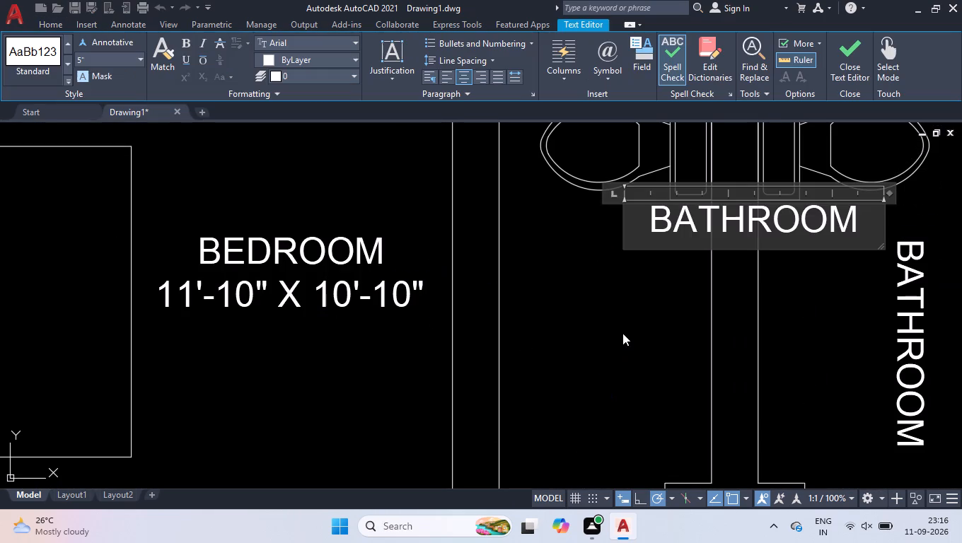
pyautogui.press('Right')
pyautogui.press('Right')
pyautogui.press('Right')
pyautogui.press('Right')
pyautogui.press('Right')
pyautogui.press('Right')
pyautogui.press('Return')
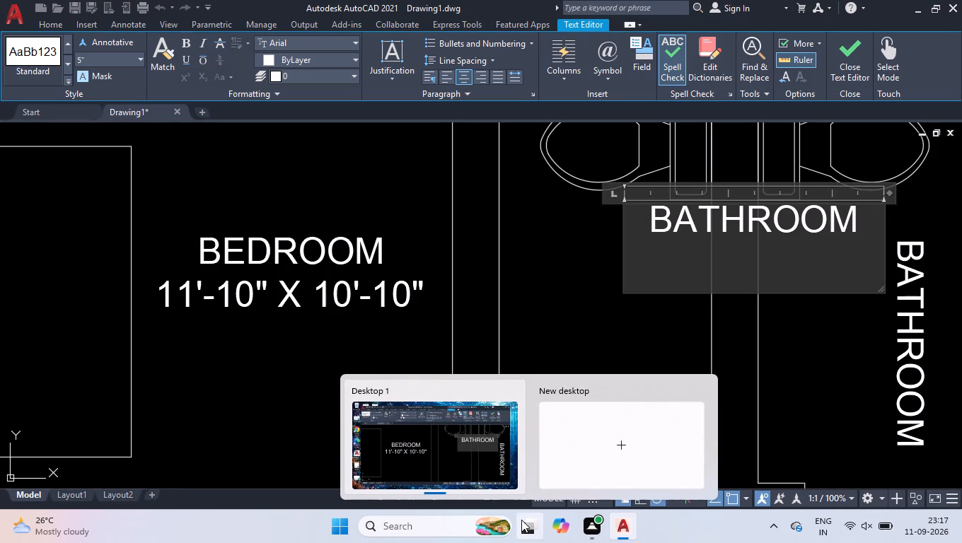
pyautogui.write('7\'0" X')
pyautogui.press('space')
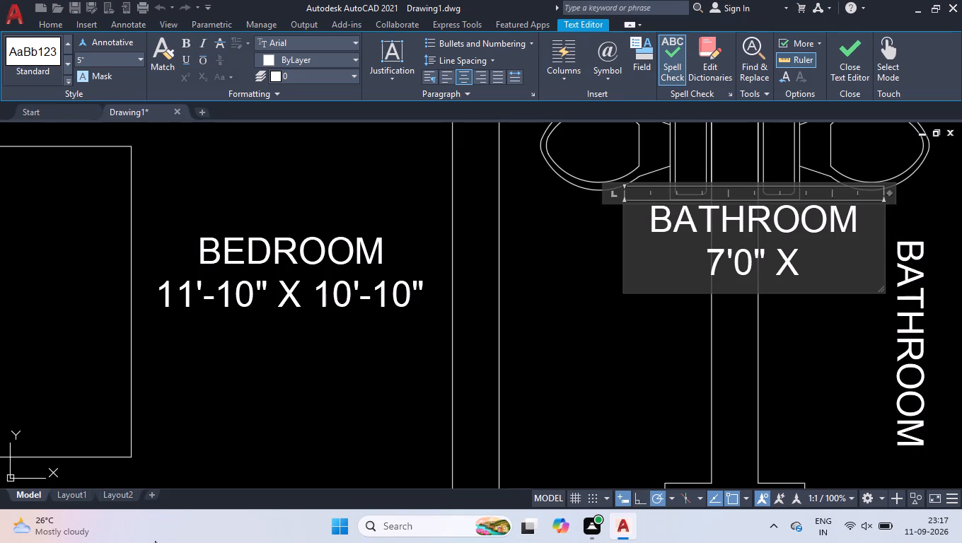
pyautogui.write('3\'6"')
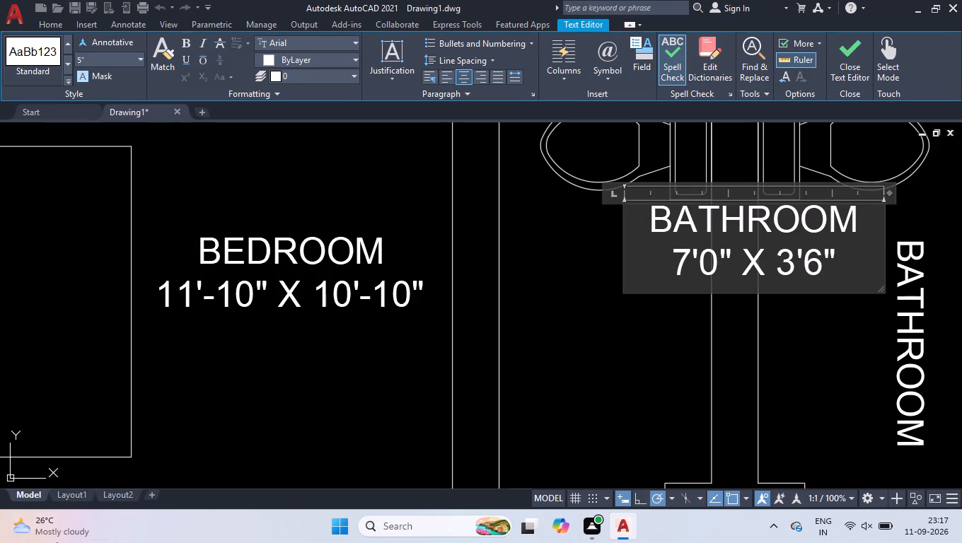
pyautogui.click(625, 346)
# Add the size line 7'0" X 3'6" to the rotated BATHROOM label in the right half's bathroom.
pyautogui.scroll(-2, 625, 346)
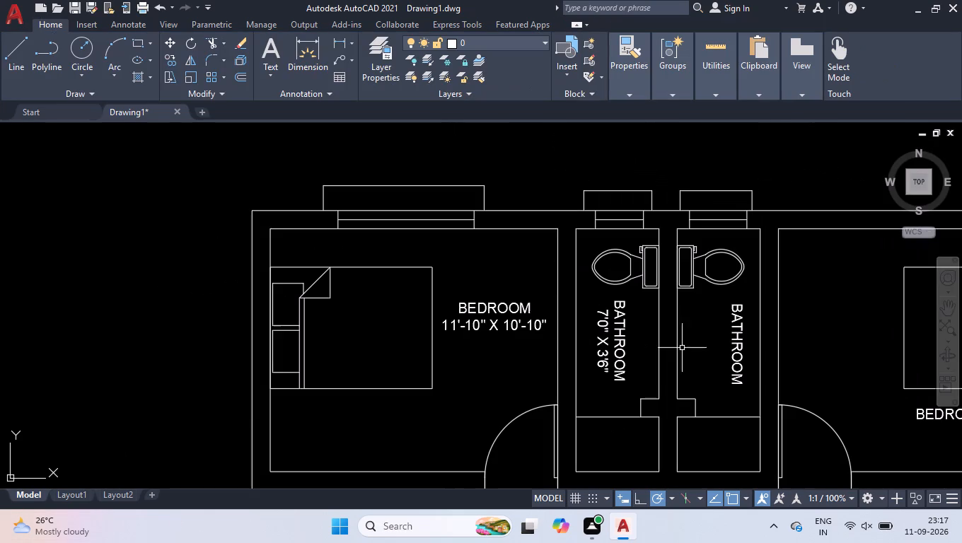
pyautogui.scroll(2, 744, 344)
pyautogui.doubleClick(731, 354)
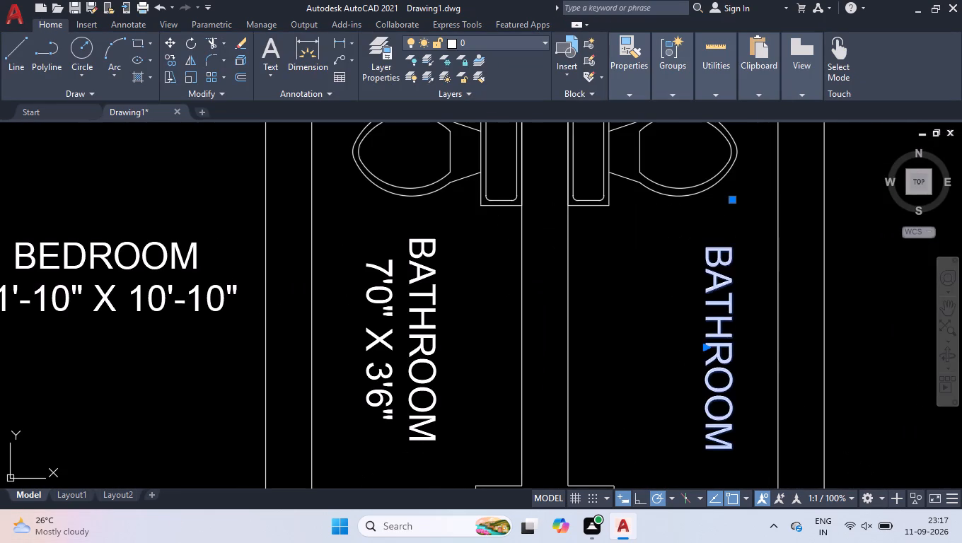
pyautogui.scroll(-2, 685, 273)
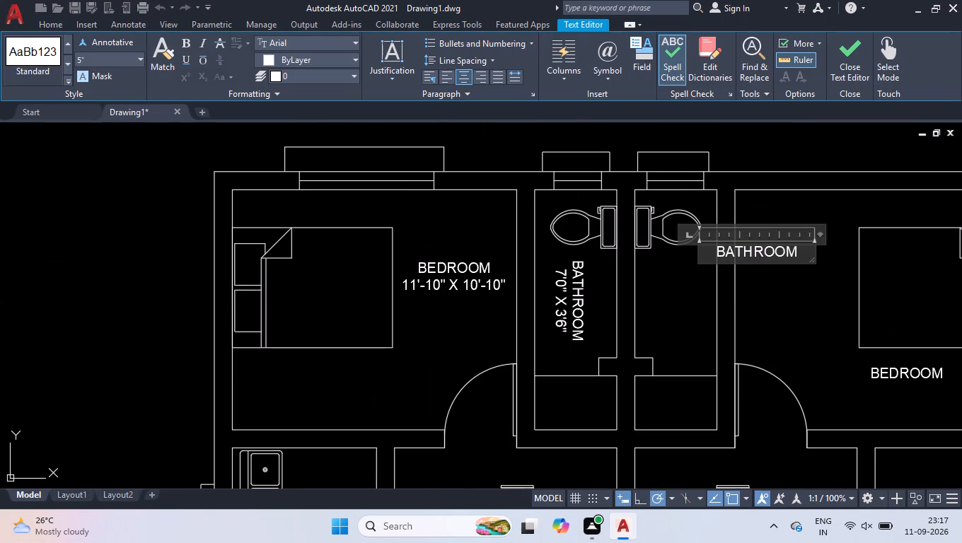
pyautogui.click(806, 255)
pyautogui.scroll(3, 786, 240)
pyautogui.press('Return')
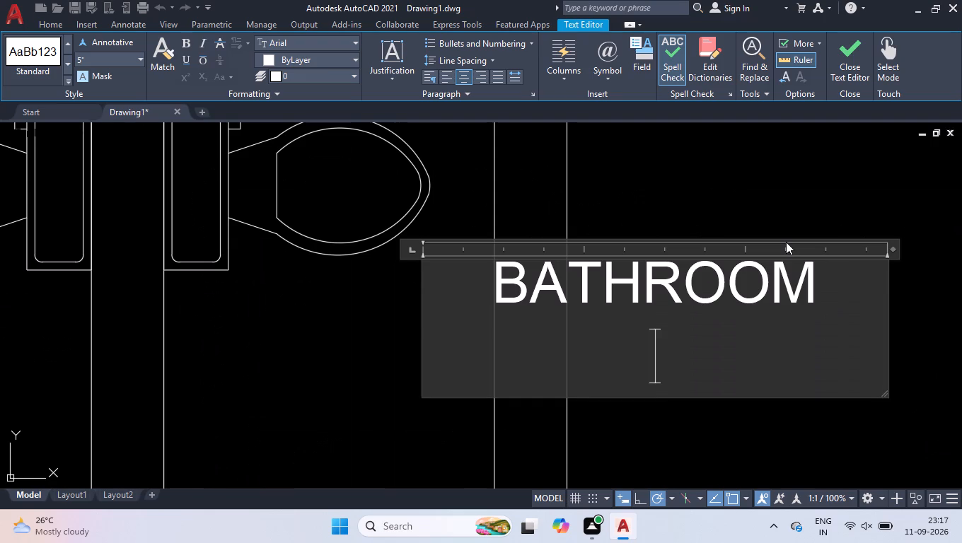
pyautogui.press('7')
pyautogui.press("'")
pyautogui.press('0')
pyautogui.hotkey('shift', '"')
pyautogui.press('space')
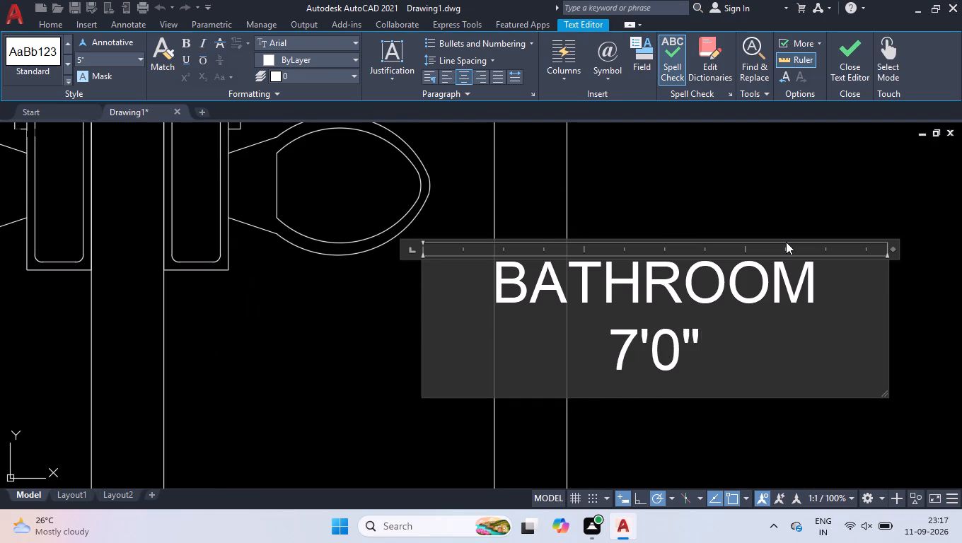
pyautogui.press('x')
pyautogui.press('space')
pyautogui.press('3')
pyautogui.press("'")
pyautogui.press('6')
pyautogui.hotkey('shift', '"')
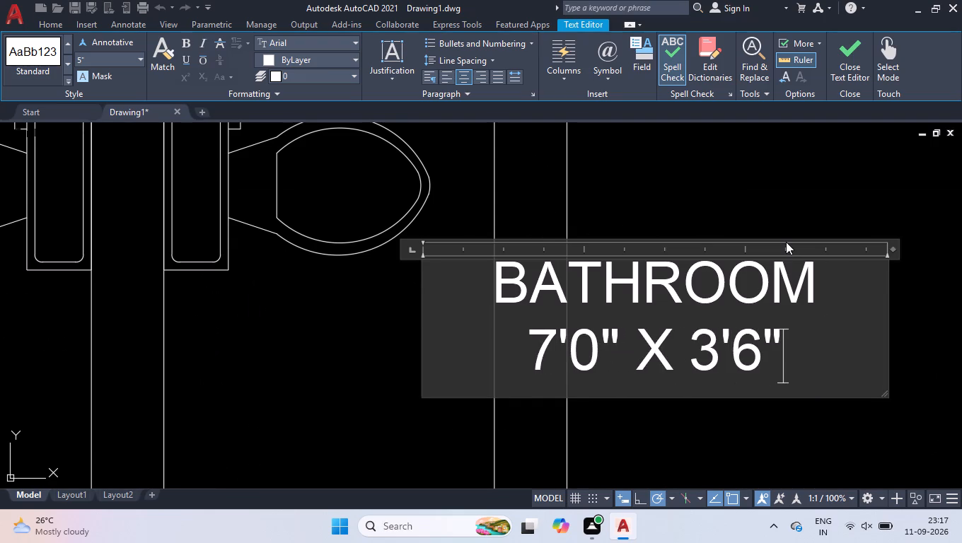
pyautogui.click(344, 389)
# Add the size line 11'-10" X 10'-10" under the BEDROOM label in the plan's upper-right bedroom.
pyautogui.scroll(-1, 362, 380)
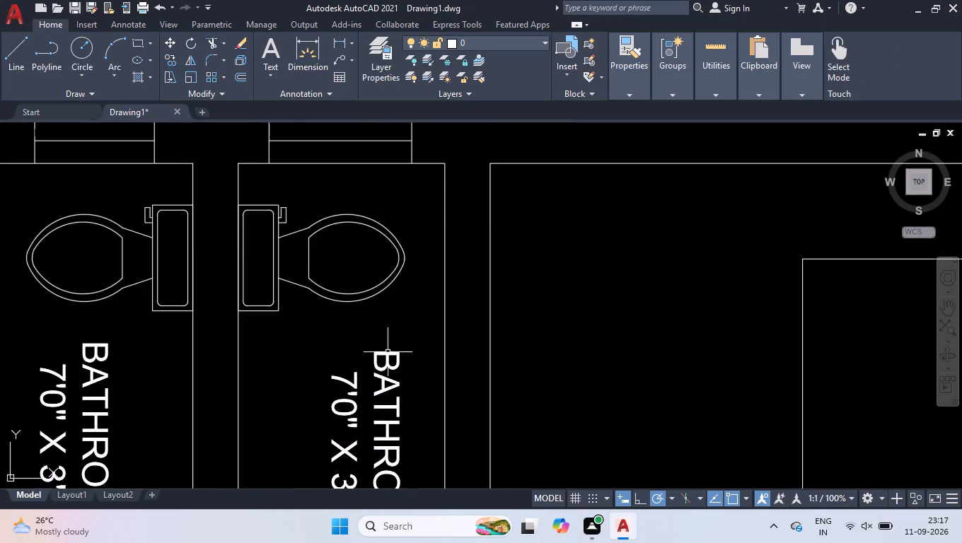
pyautogui.scroll(-3, 429, 275)
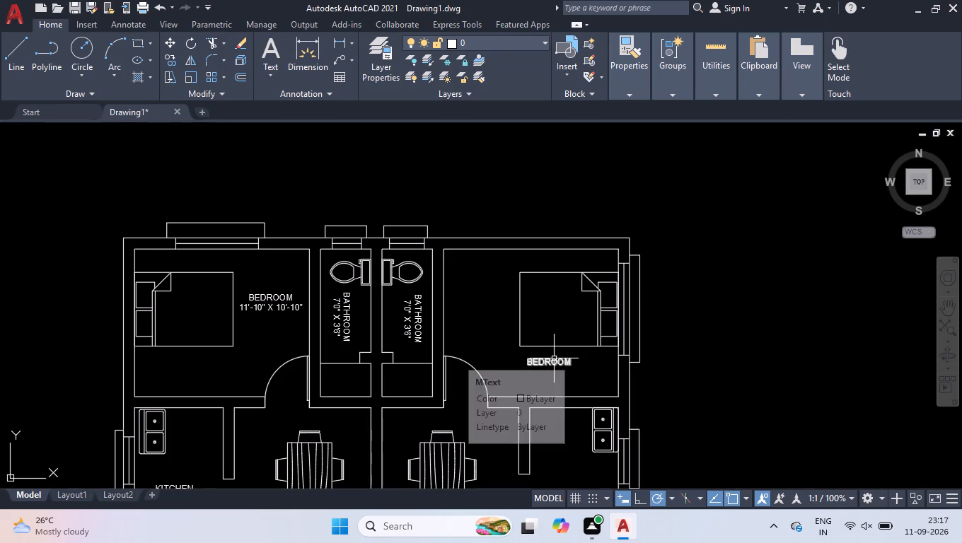
pyautogui.scroll(2, 554, 358)
pyautogui.doubleClick(557, 371)
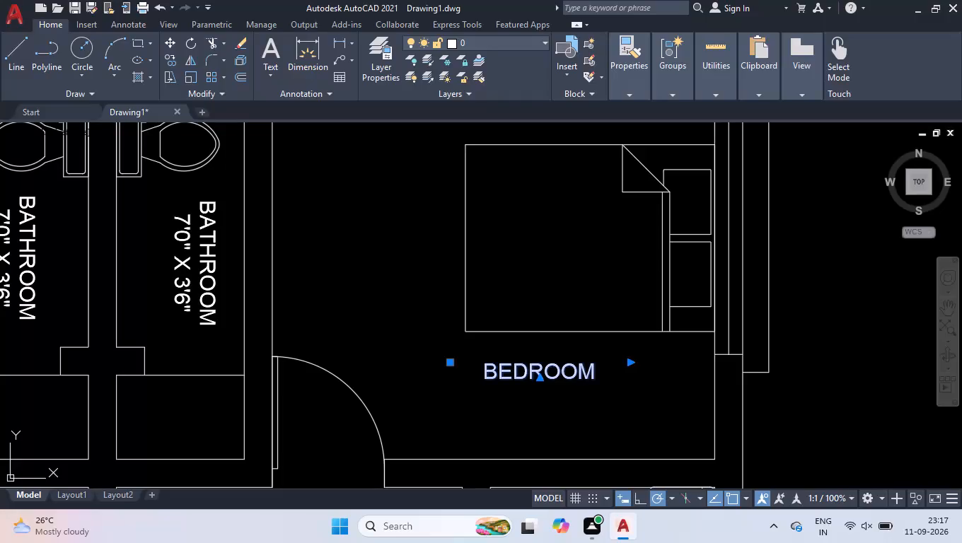
pyautogui.press('Right')
pyautogui.press('Right')
pyautogui.press('Right')
pyautogui.press('Return')
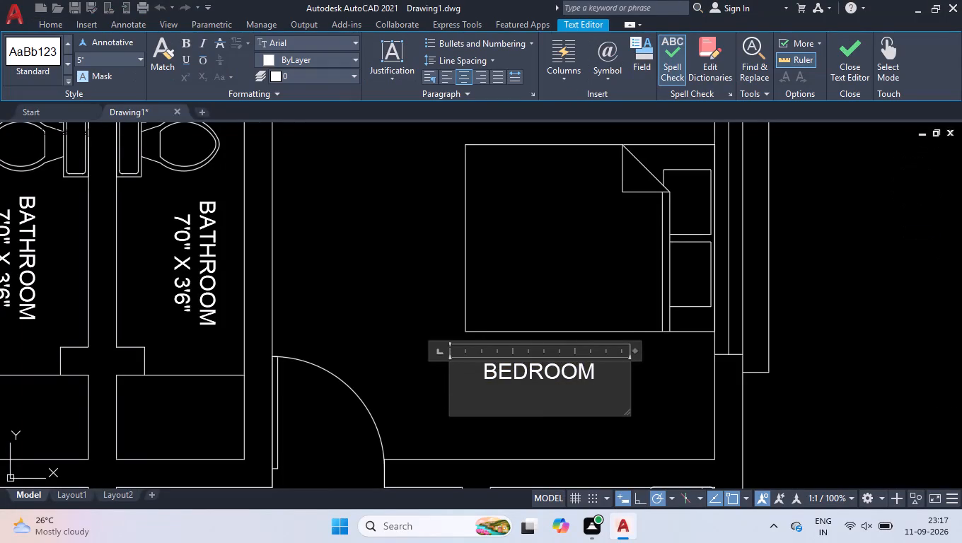
pyautogui.write('11\'-10" X')
pyautogui.press('space')
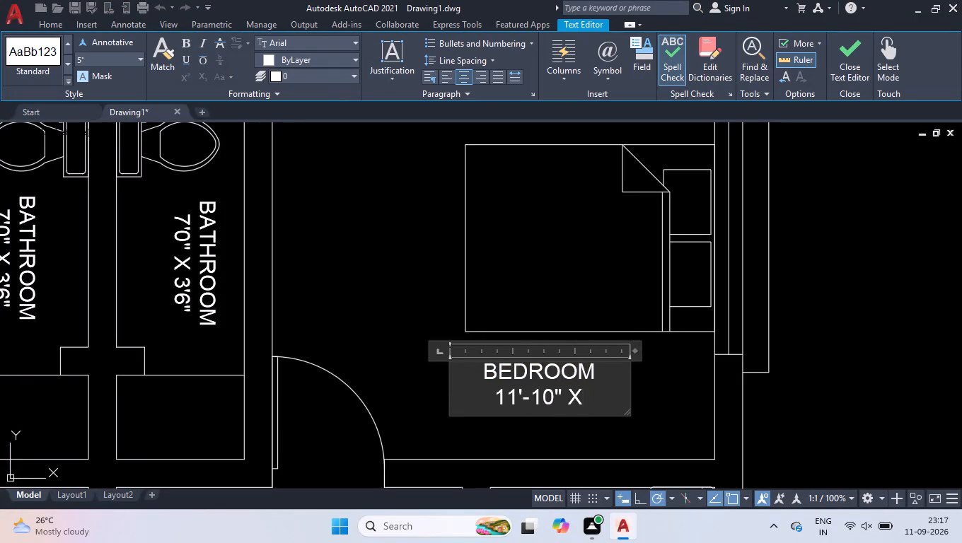
pyautogui.write('10\'10"')
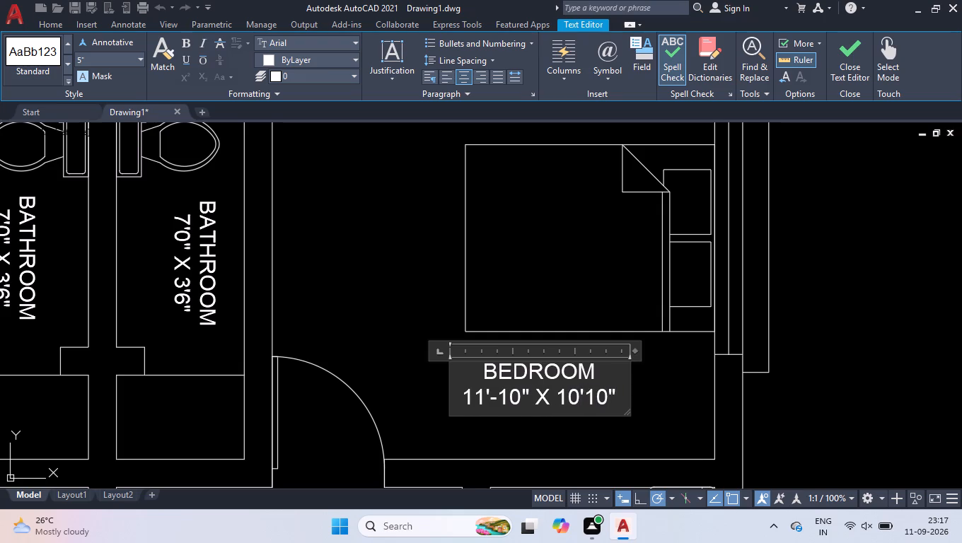
pyautogui.click(587, 407)
pyautogui.press('-')
pyautogui.click(407, 260)
# Add the size line 5'11" X 7'-6" under the KITCHEN label in the left half of the plan.
pyautogui.scroll(-2, 453, 259)
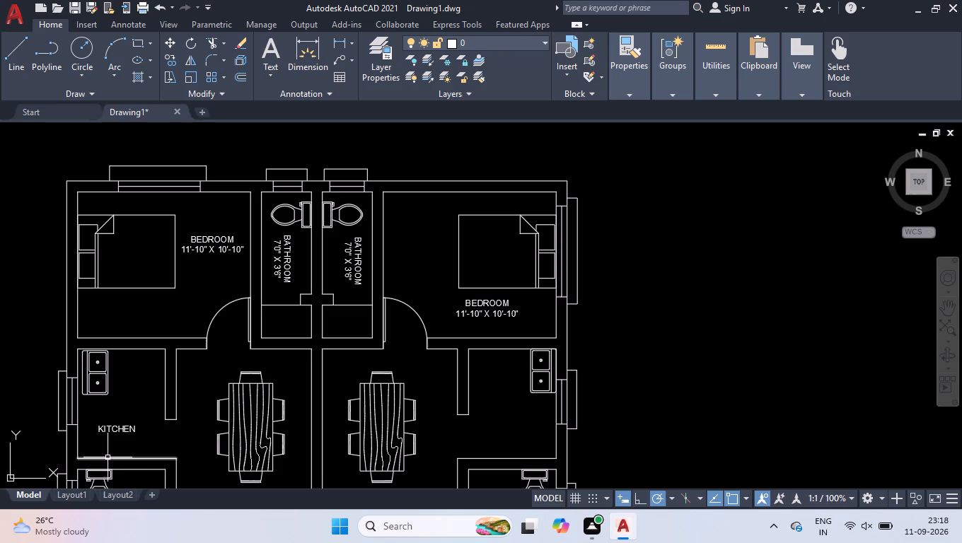
pyautogui.scroll(3, 108, 457)
pyautogui.doubleClick(152, 344)
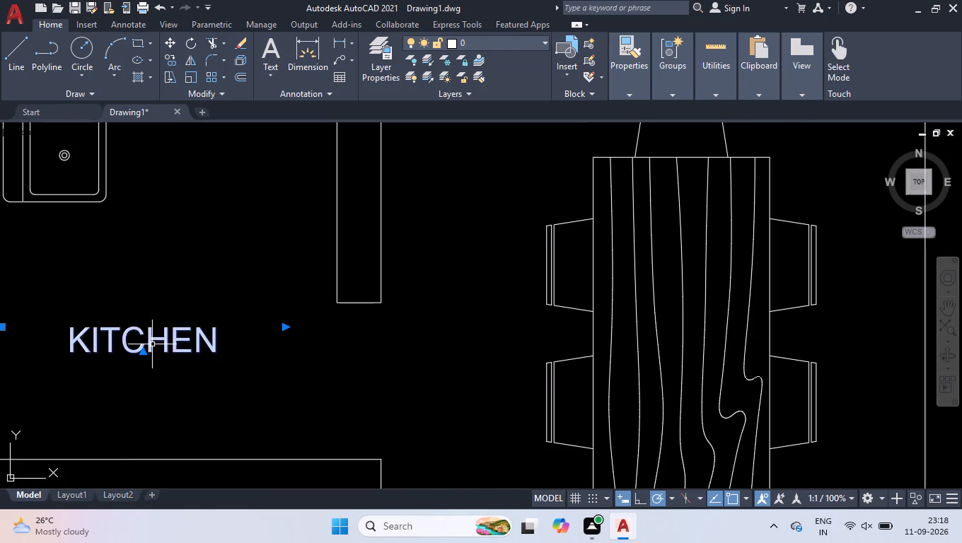
pyautogui.click(240, 343)
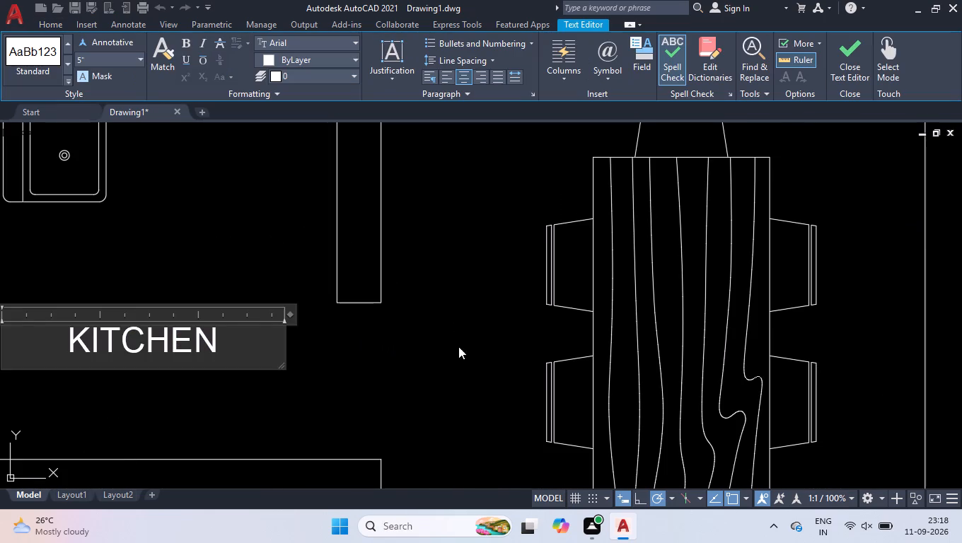
pyautogui.press('Return')
pyautogui.press('5')
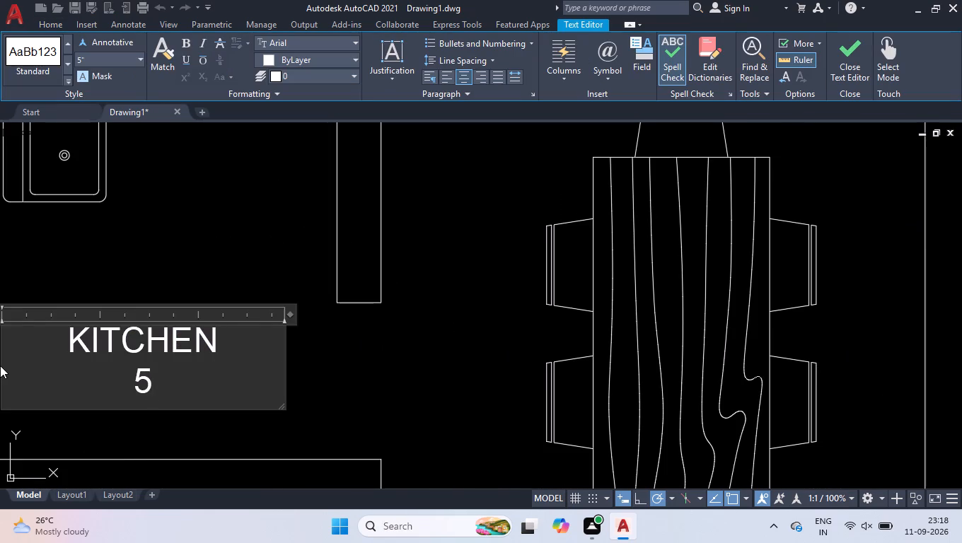
pyautogui.write('\'11" X')
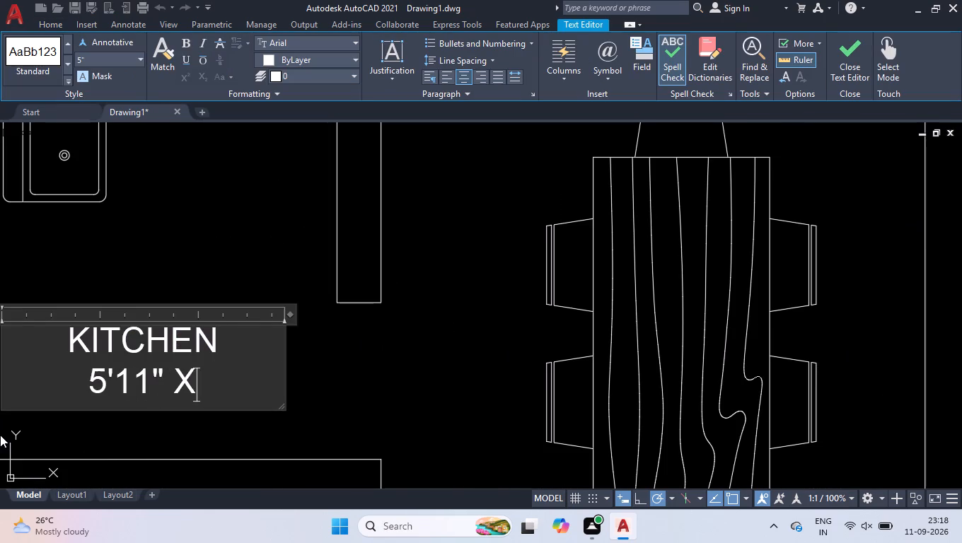
pyautogui.press('space')
pyautogui.write("7'-")
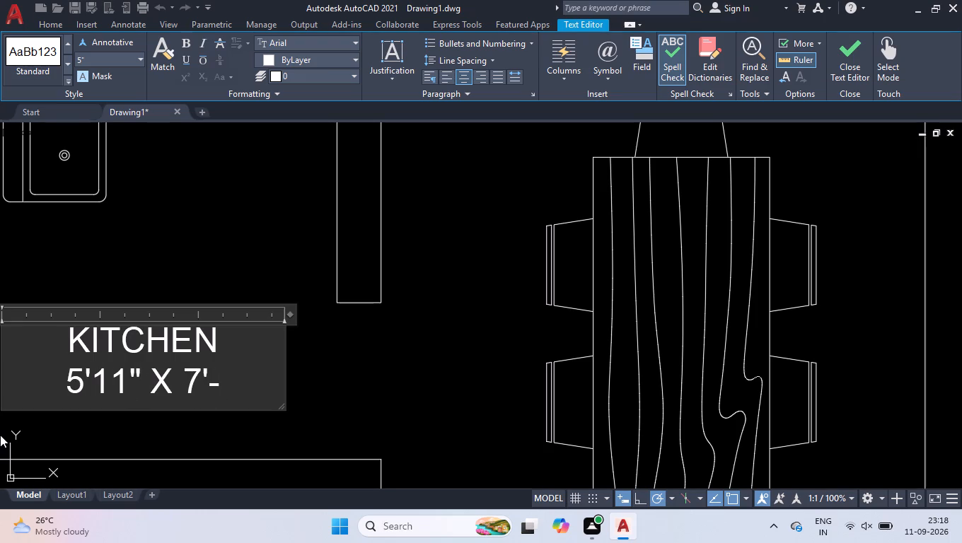
pyautogui.write('6"')
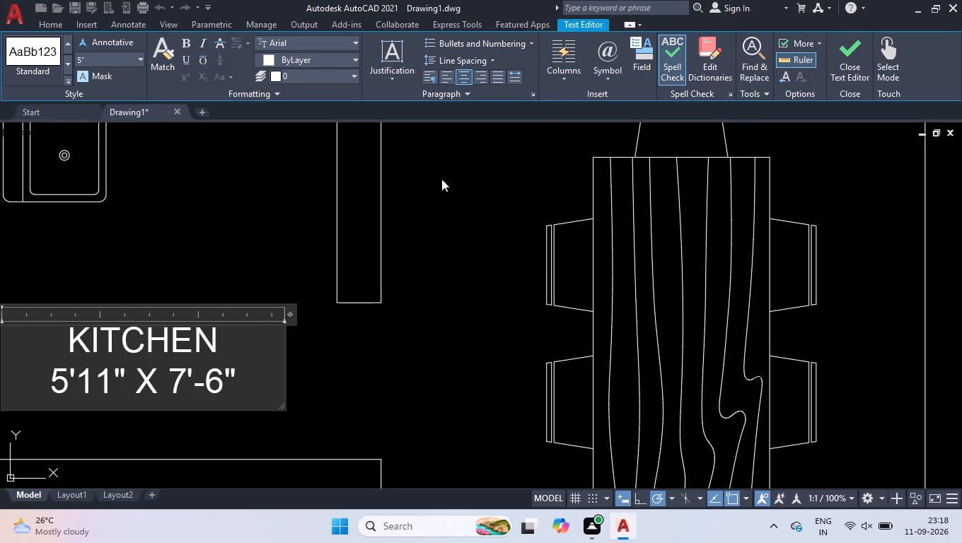
pyautogui.click(463, 276)
# Add the size line 13'-7" X 8'-4" under the LIVING/ DINING label in the left half of the plan.
pyautogui.scroll(-3, 446, 269)
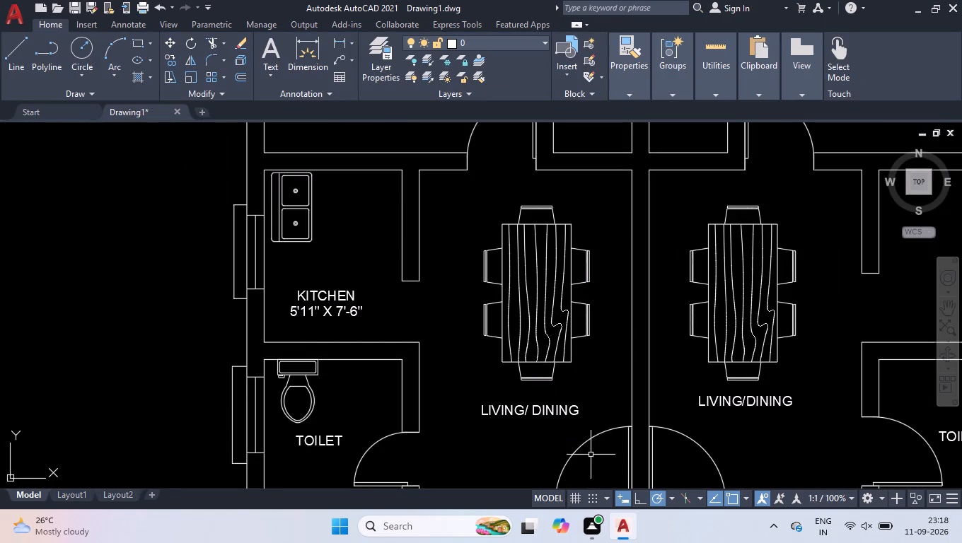
pyautogui.scroll(2, 540, 426)
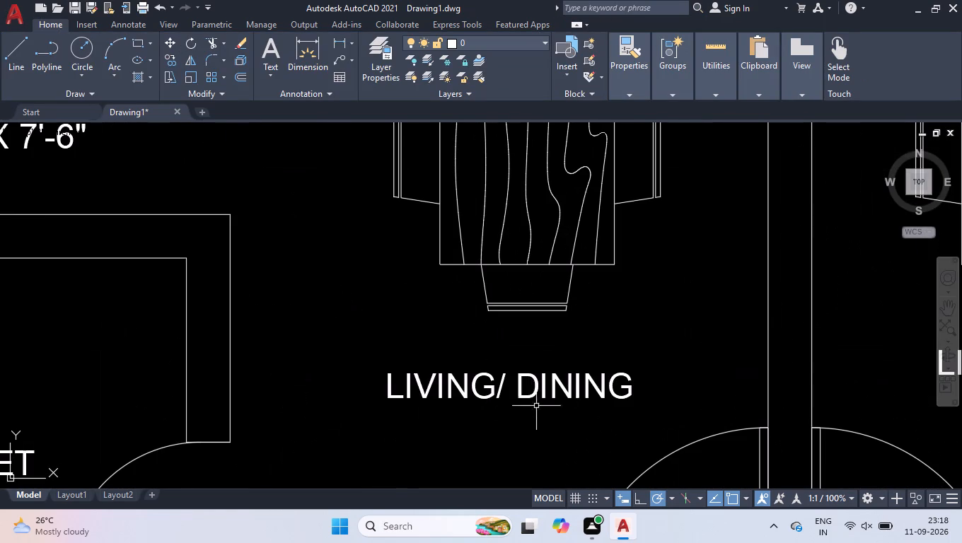
pyautogui.doubleClick(533, 383)
pyautogui.click(644, 403)
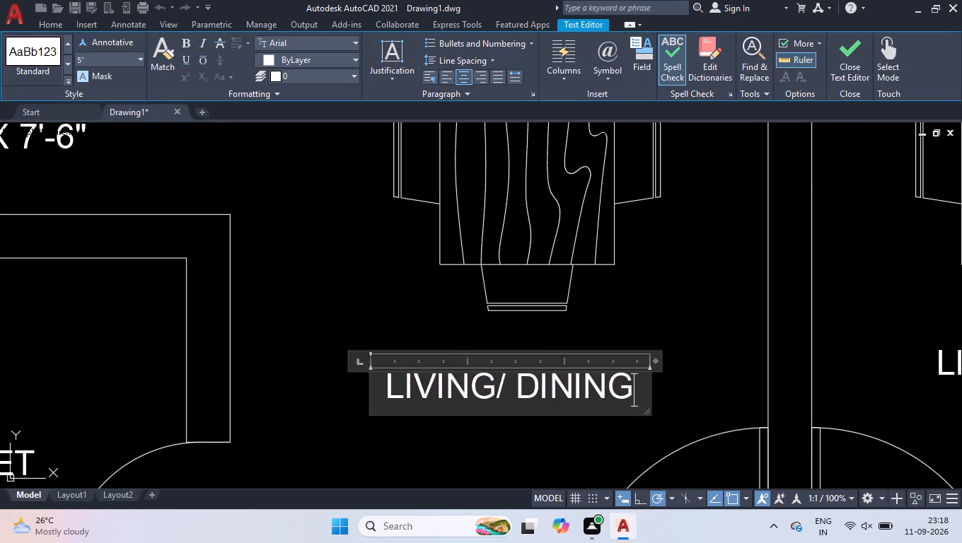
pyautogui.press('Return')
pyautogui.write('13')
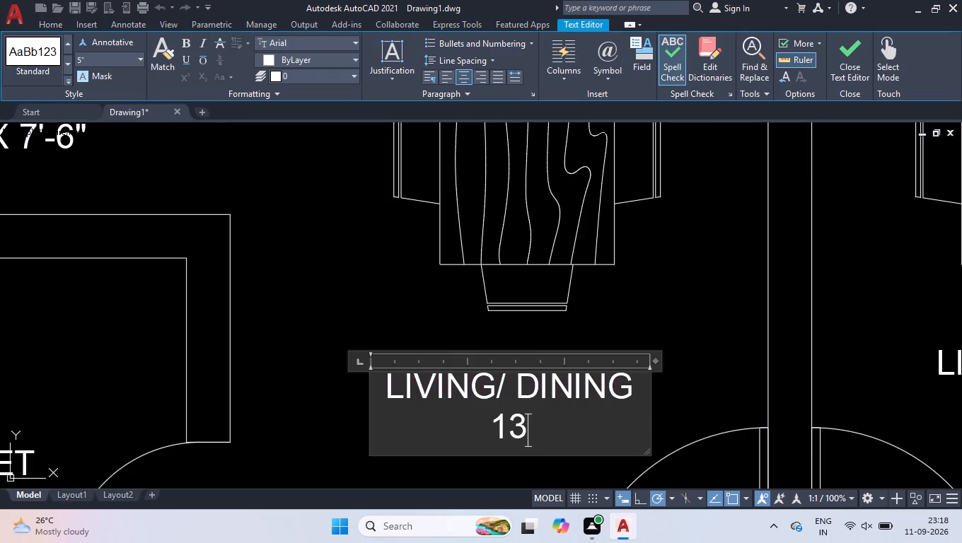
pyautogui.press("'")
pyautogui.write('-7" X')
pyautogui.press('space')
pyautogui.write("8'-")
pyautogui.write('4"')
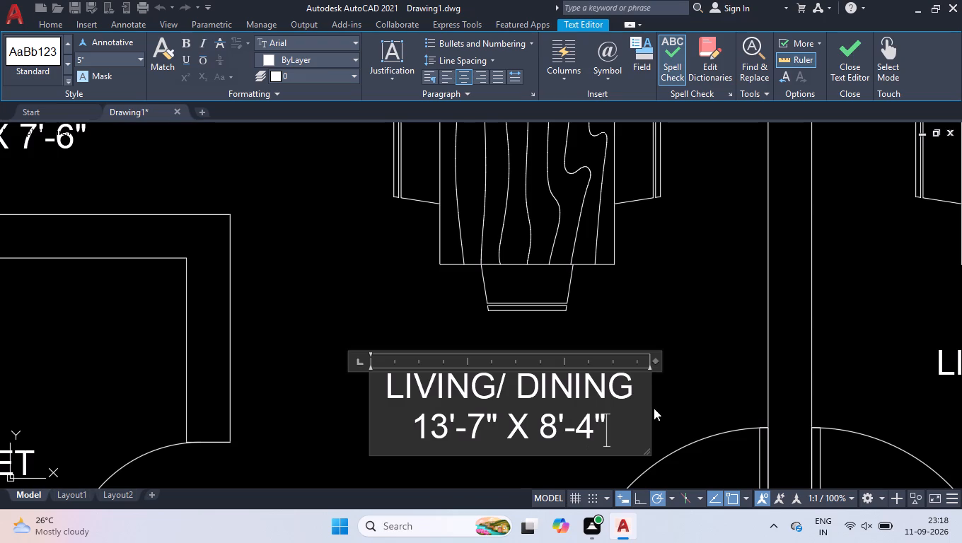
pyautogui.click(399, 291)
# Add the size line 13'-7" X 8'-4" under the LIVING/DINING label in the right half of the plan.
pyautogui.scroll(-2, 410, 302)
pyautogui.scroll(-1, 517, 306)
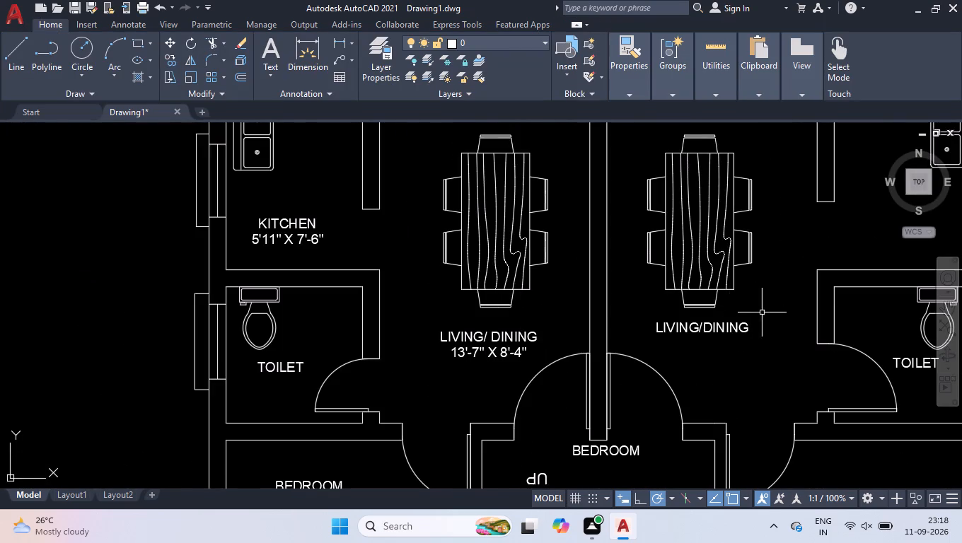
pyautogui.scroll(1, 763, 313)
pyautogui.doubleClick(685, 342)
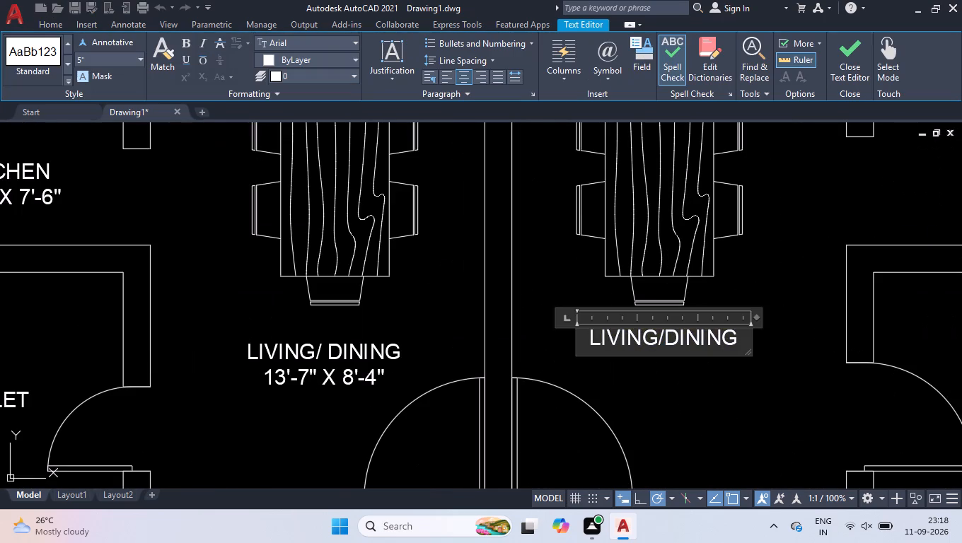
pyautogui.click(737, 341)
pyautogui.press('Return')
pyautogui.write('13\'-7" C')
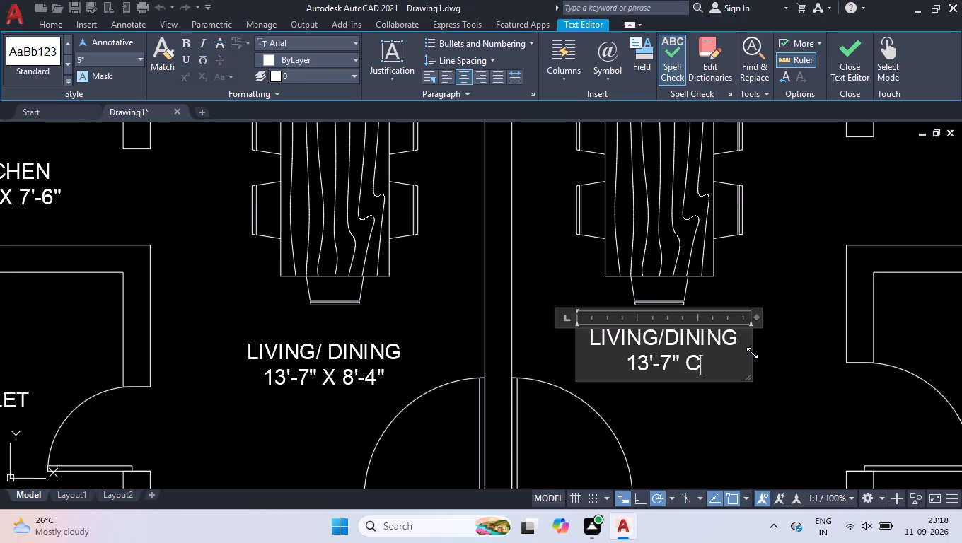
pyautogui.press('BackSpace')
pyautogui.write('X')
pyautogui.press('space')
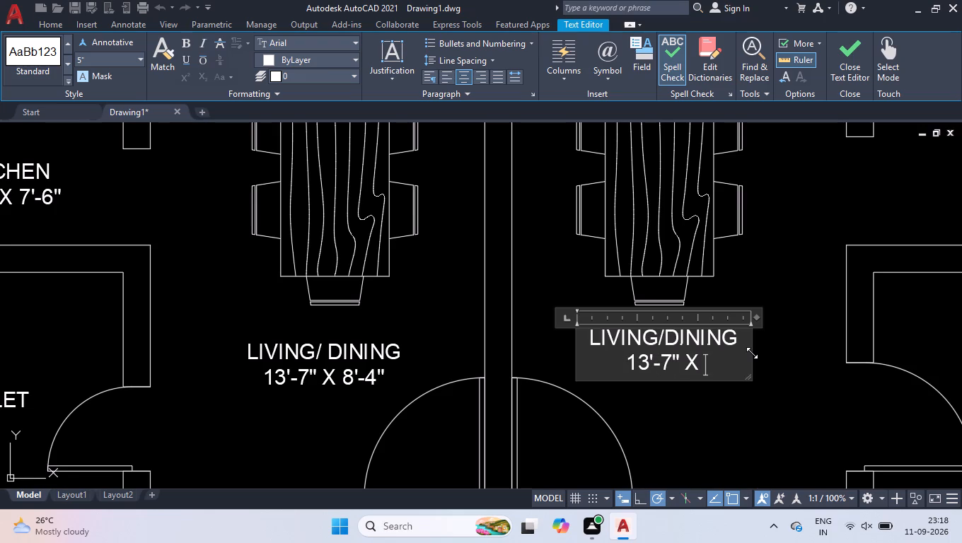
pyautogui.write('8\'-4"')
pyautogui.click(409, 432)
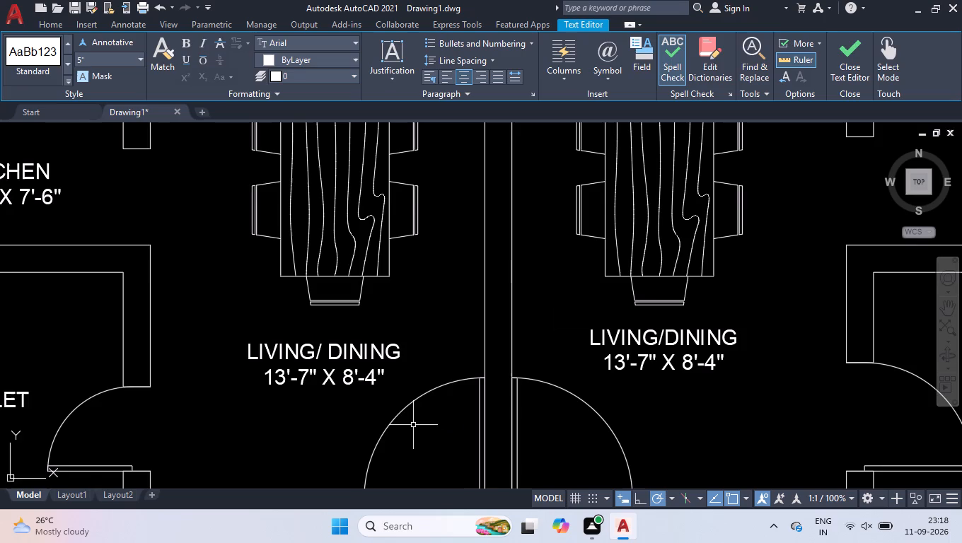
# Add the size line 5'-11" X 6'-0" under the TOILET label in the right half of the plan.
pyautogui.scroll(-4, 413, 407)
pyautogui.scroll(1, 579, 388)
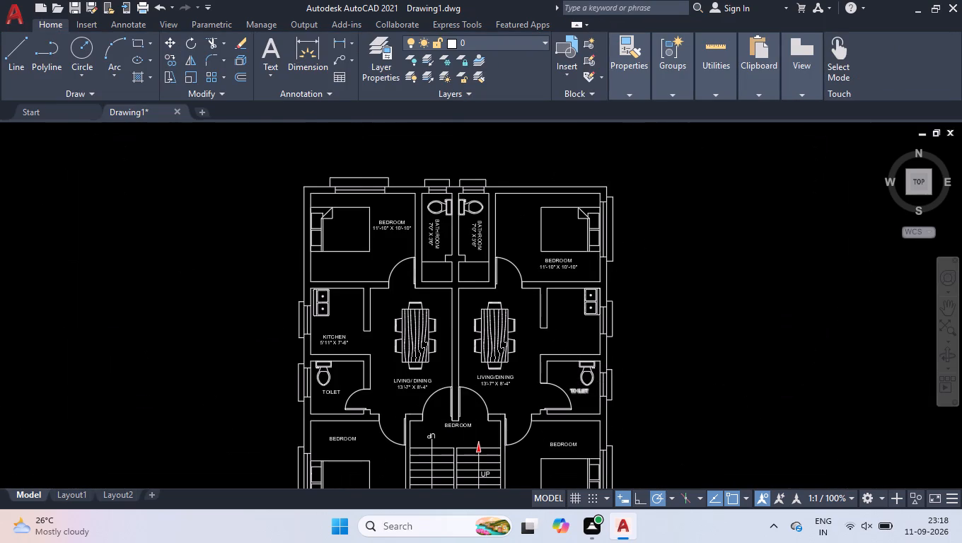
pyautogui.scroll(2, 579, 388)
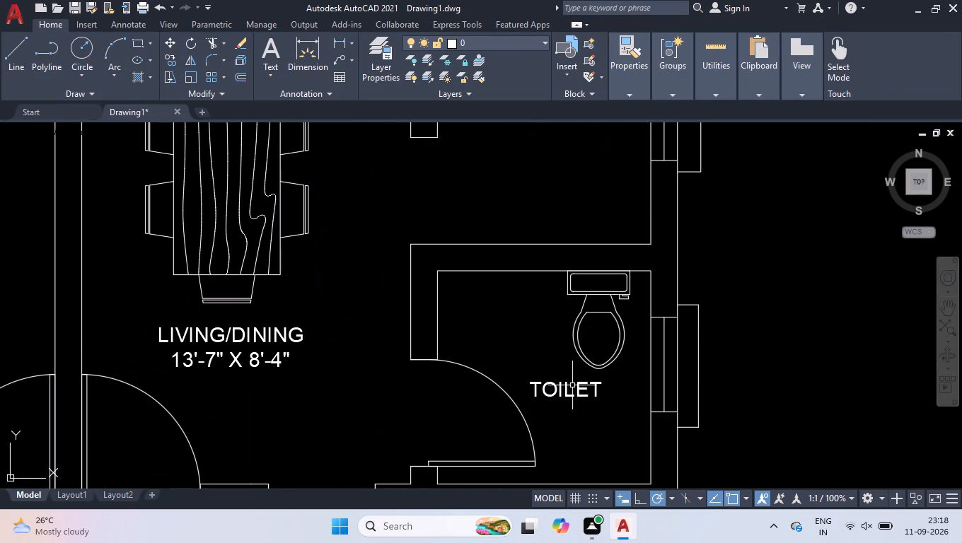
pyautogui.click(574, 387)
pyautogui.click(574, 387)
pyautogui.click(564, 369)
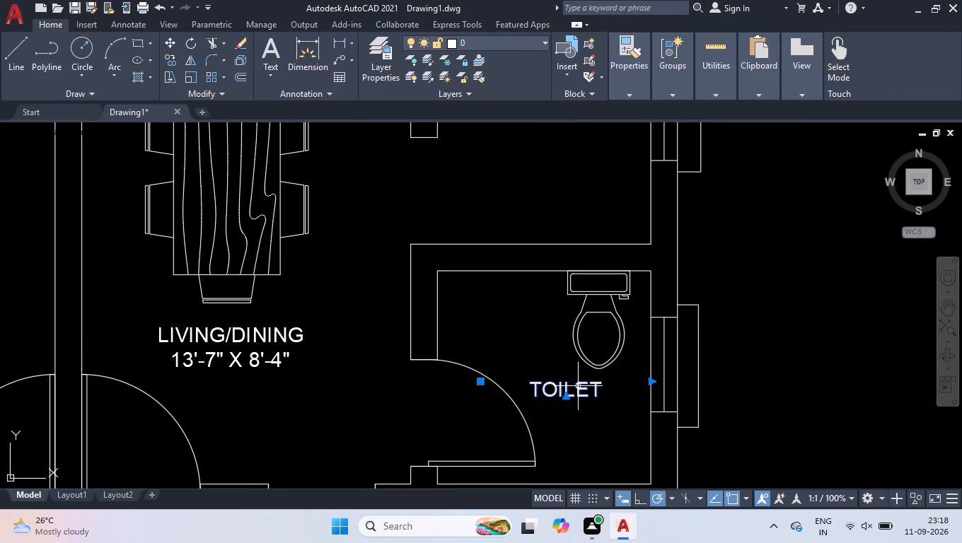
pyautogui.doubleClick(581, 389)
pyautogui.click(600, 391)
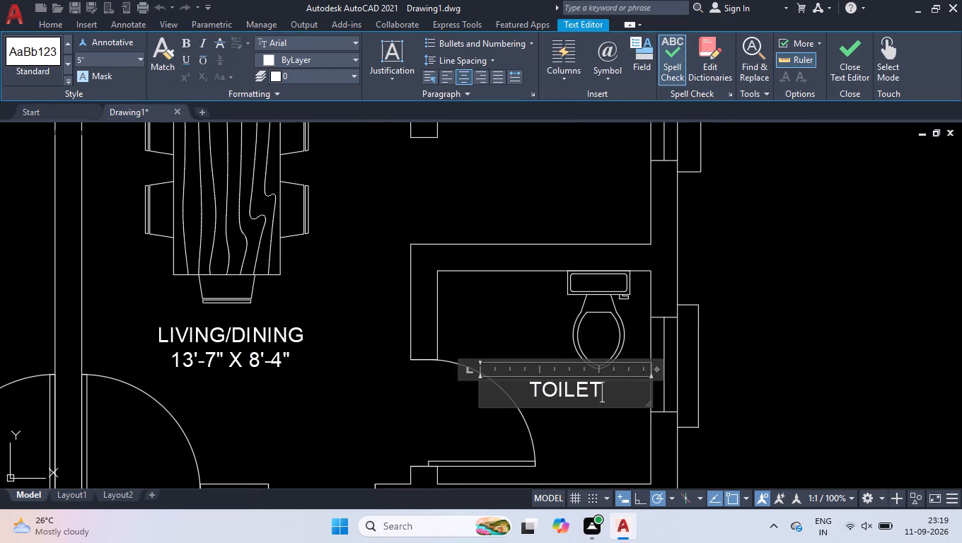
pyautogui.press('Return')
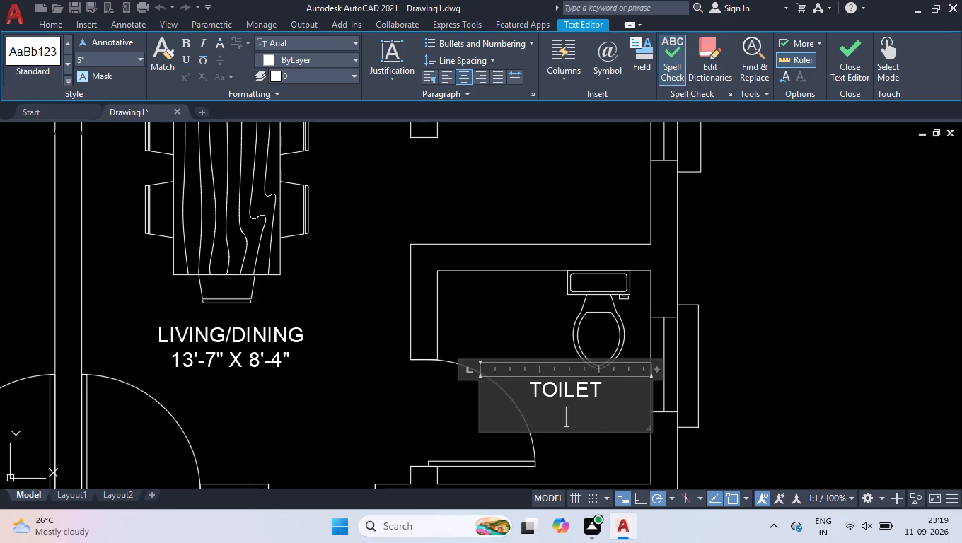
pyautogui.write('5\'-11" X')
pyautogui.press('space')
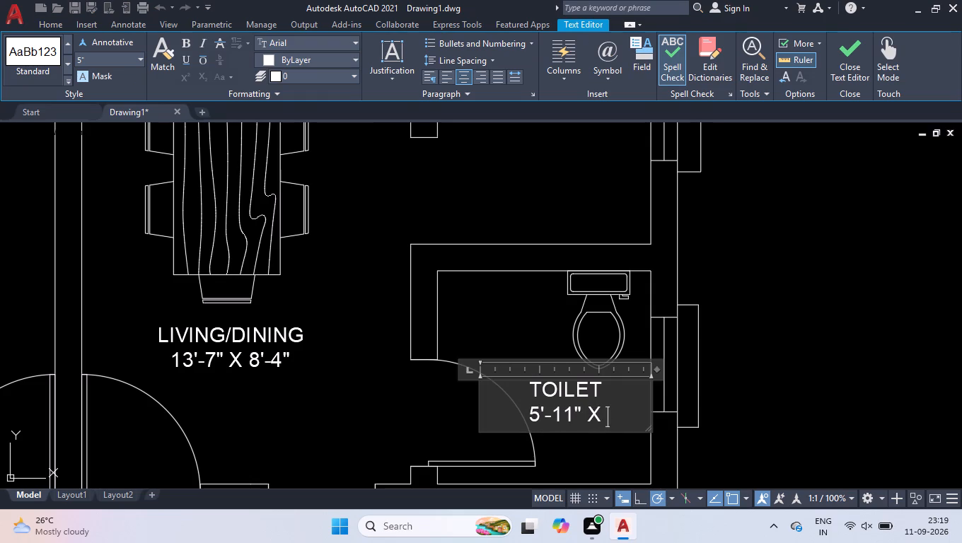
pyautogui.write('6\'-0"')
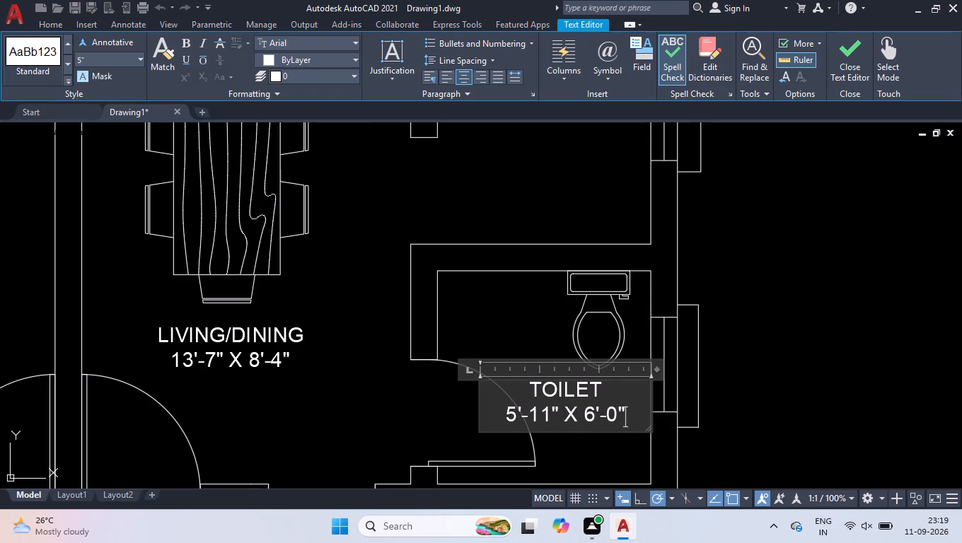
pyautogui.click(705, 431)
# Add the size line 5'-11" X 6'-0" under the TOILET label in the left half of the plan.
pyautogui.scroll(-2, 705, 408)
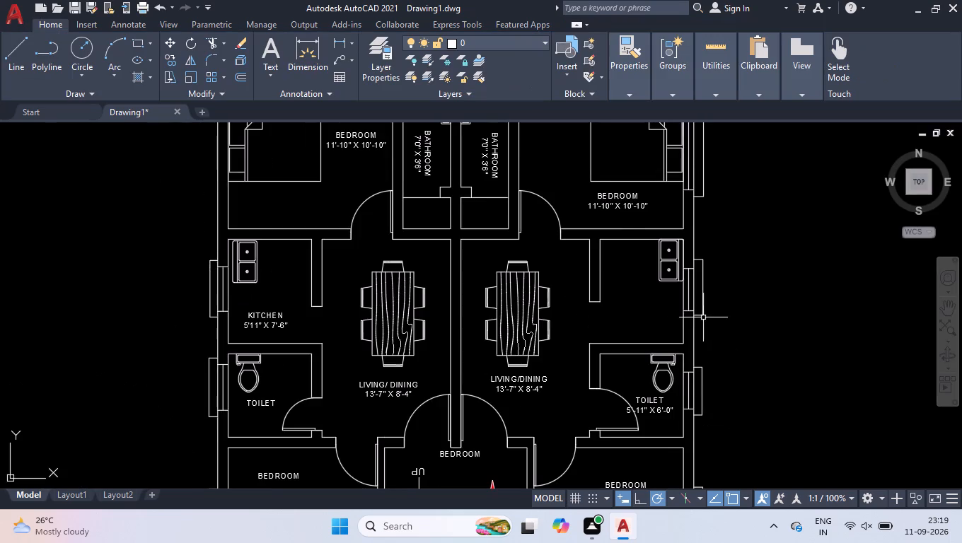
pyautogui.scroll(-1, 703, 317)
pyautogui.scroll(1, 457, 447)
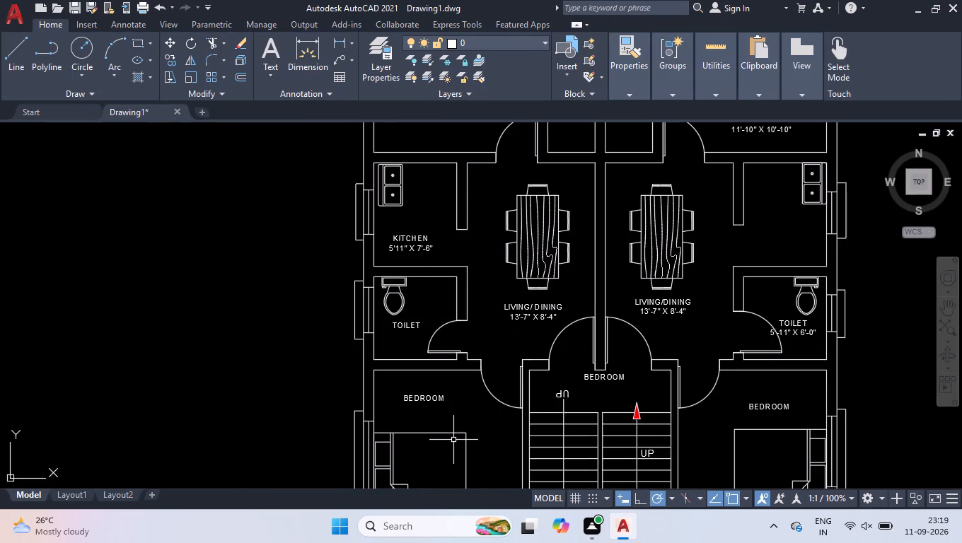
pyautogui.scroll(2, 395, 324)
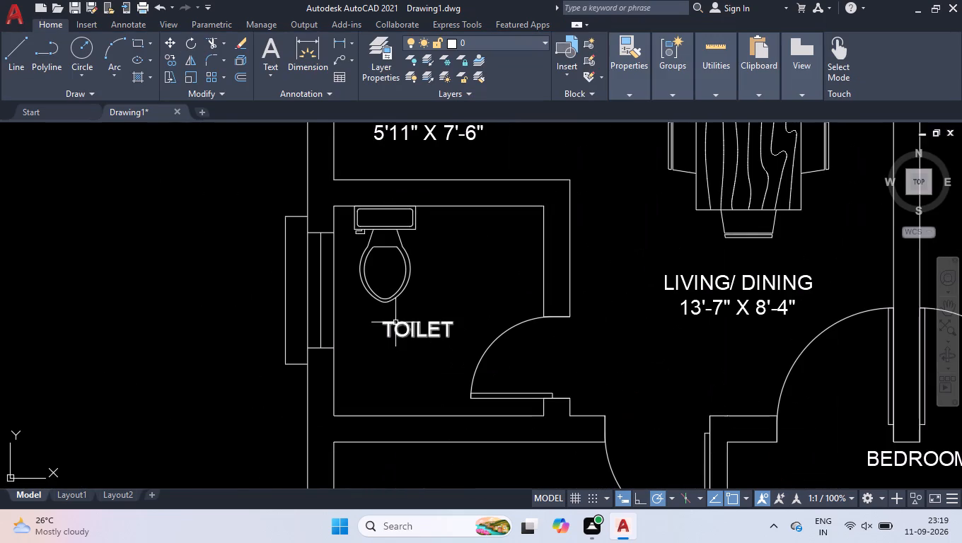
pyautogui.doubleClick(402, 328)
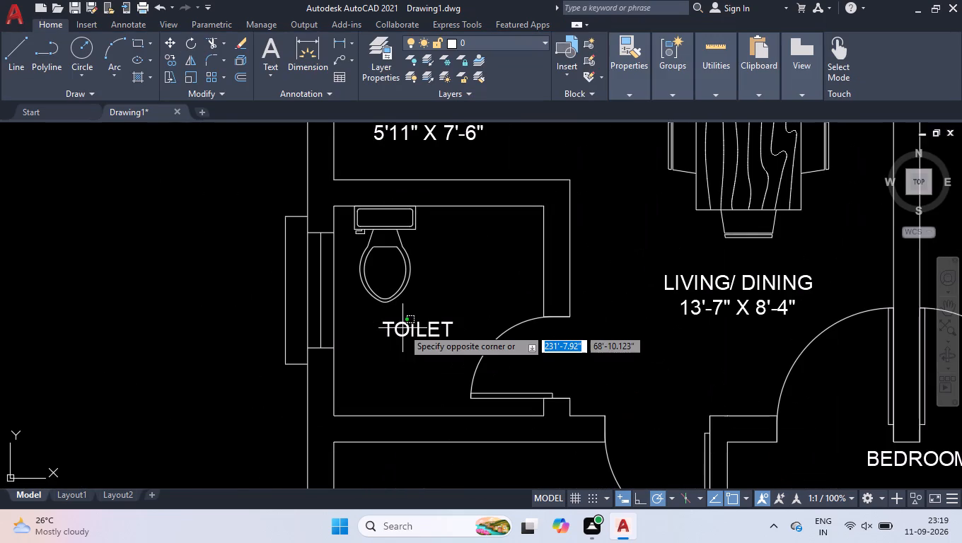
pyautogui.doubleClick(399, 332)
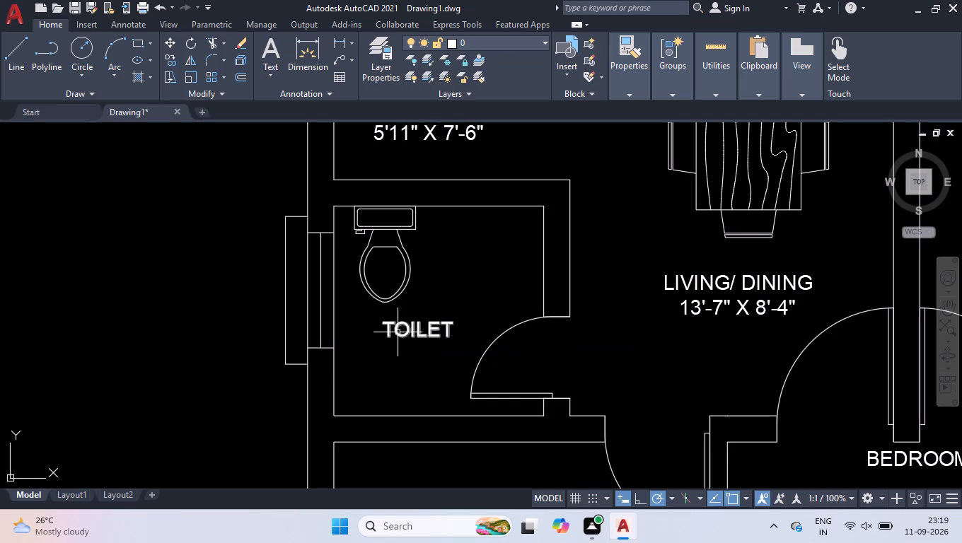
pyautogui.doubleClick(398, 332)
pyautogui.click(484, 330)
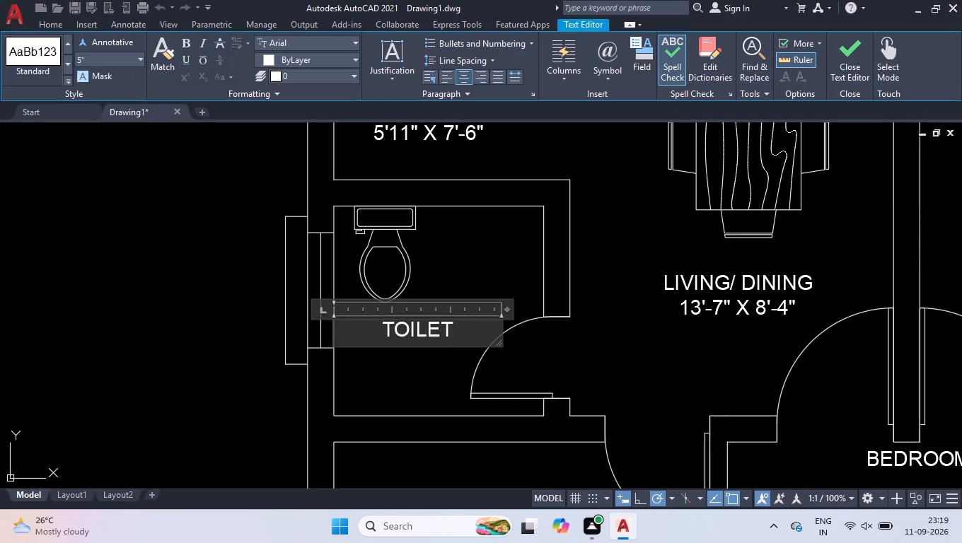
pyautogui.press('Return')
pyautogui.press('5')
pyautogui.write('\'-11" X')
pyautogui.press('space')
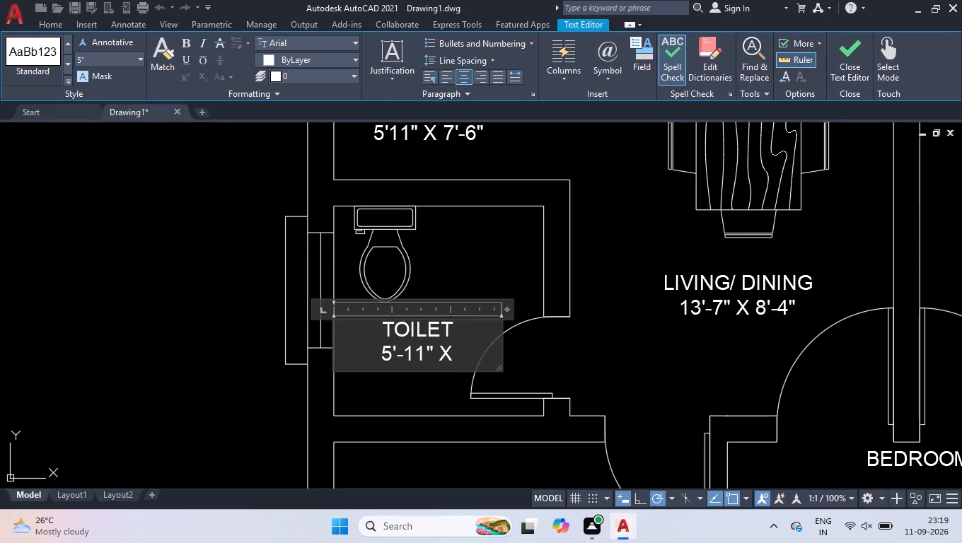
pyautogui.write('6\'-0"')
pyautogui.click(515, 370)
# Add the size line 12'-0" X 10'-9" under the BEDROOM label in the plan's lower-left bedroom.
pyautogui.scroll(1, 515, 370)
pyautogui.scroll(-2, 515, 370)
pyautogui.scroll(-2, 499, 275)
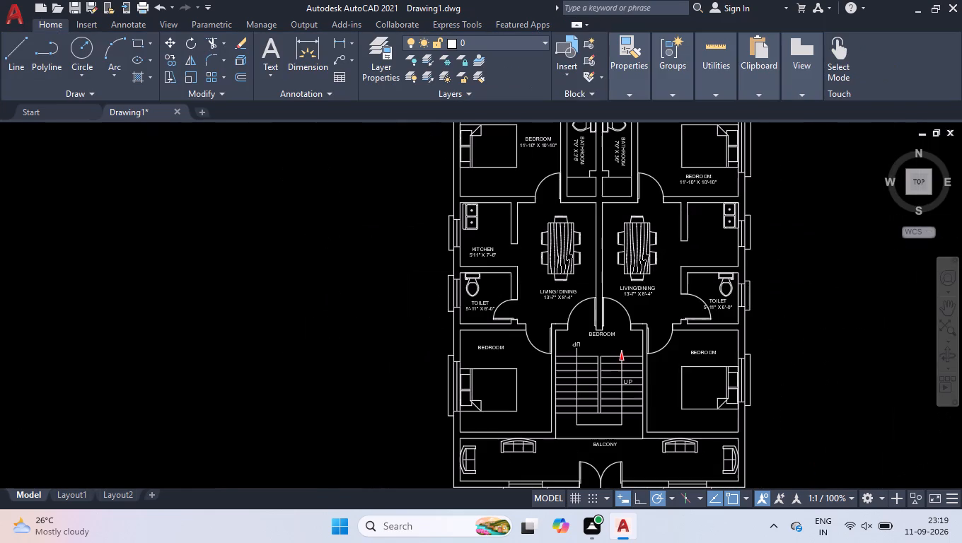
pyautogui.scroll(4, 511, 363)
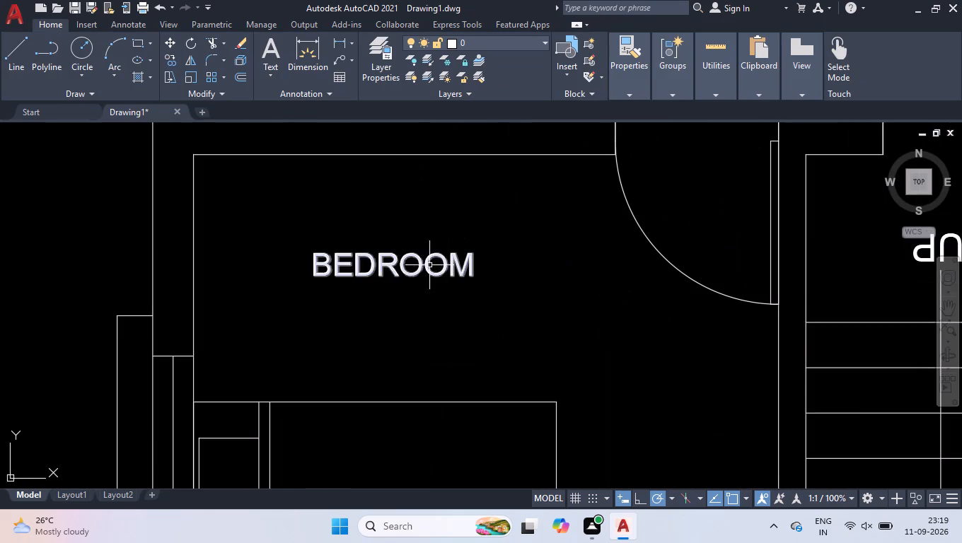
pyautogui.doubleClick(429, 264)
pyautogui.doubleClick(473, 268)
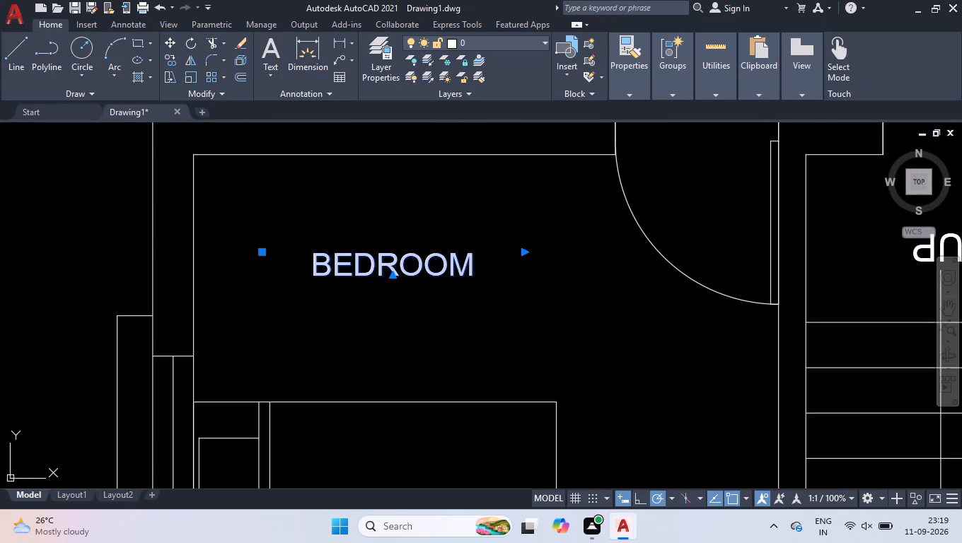
pyautogui.click(480, 266)
pyautogui.press('Return')
pyautogui.write('12\'-0" X 10\'-9"')
pyautogui.click(525, 346)
# Delete the stray BEDROOM label above the central staircase.
pyautogui.scroll(-3, 526, 347)
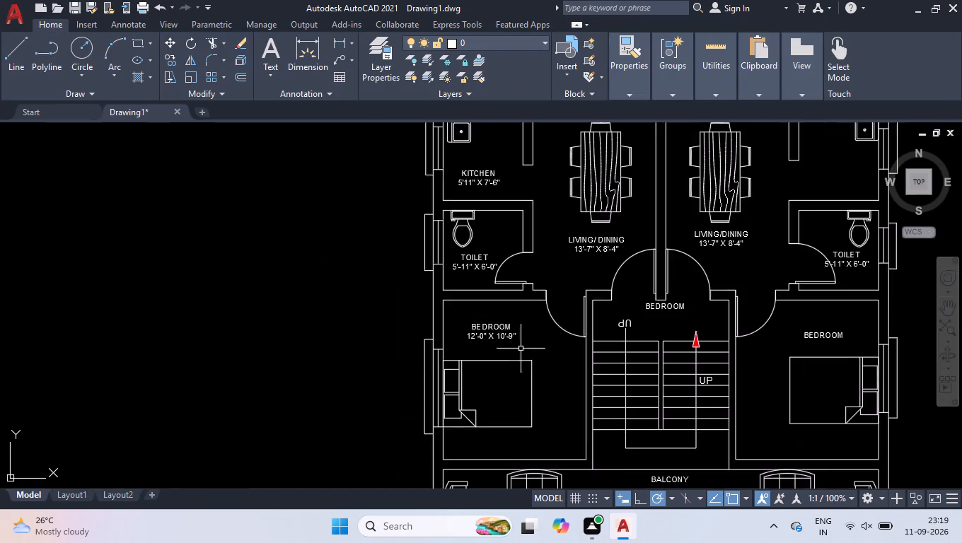
pyautogui.scroll(-1, 499, 326)
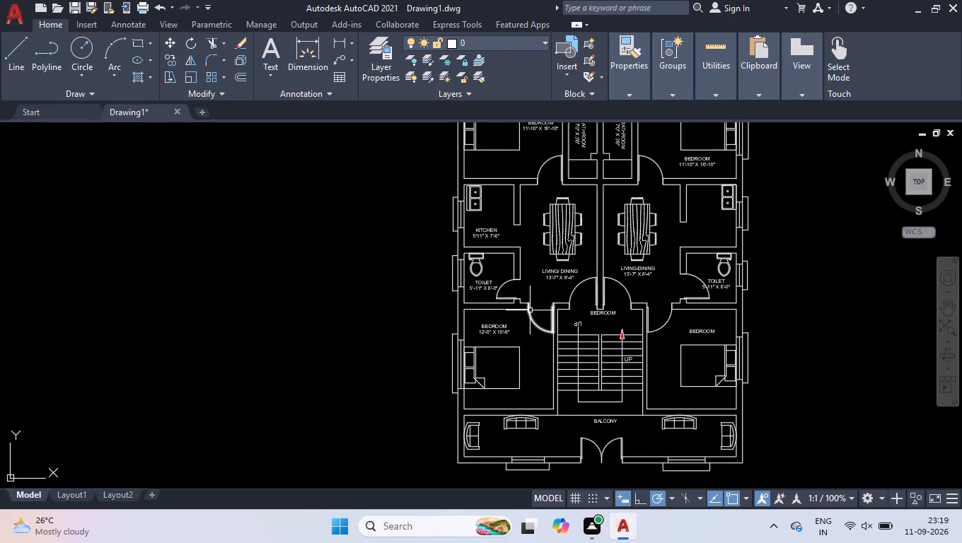
pyautogui.scroll(3, 591, 305)
pyautogui.click(603, 339)
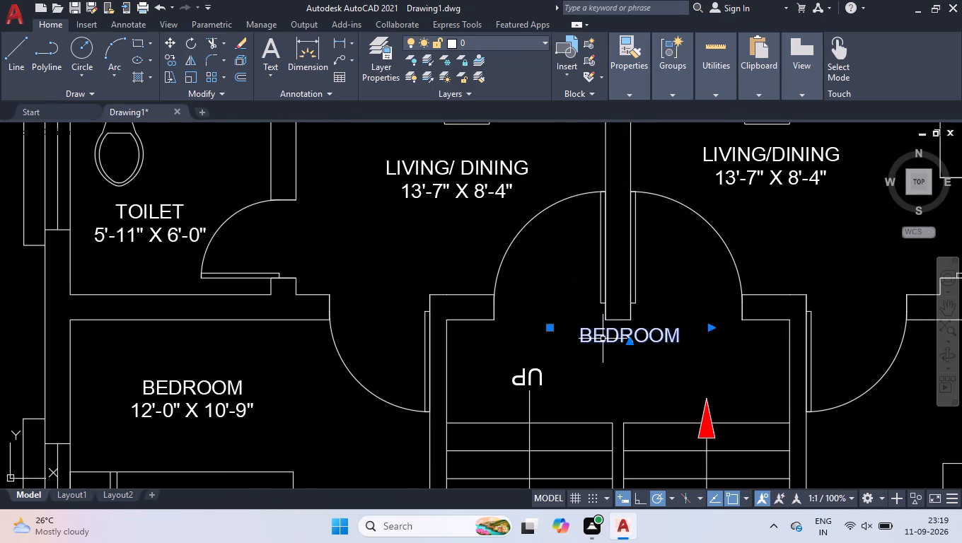
pyautogui.press('Delete')
# Add the size line 12'-0" X 10'-9" under the BEDROOM label in the plan's lower-right bedroom.
pyautogui.scroll(-2, 579, 197)
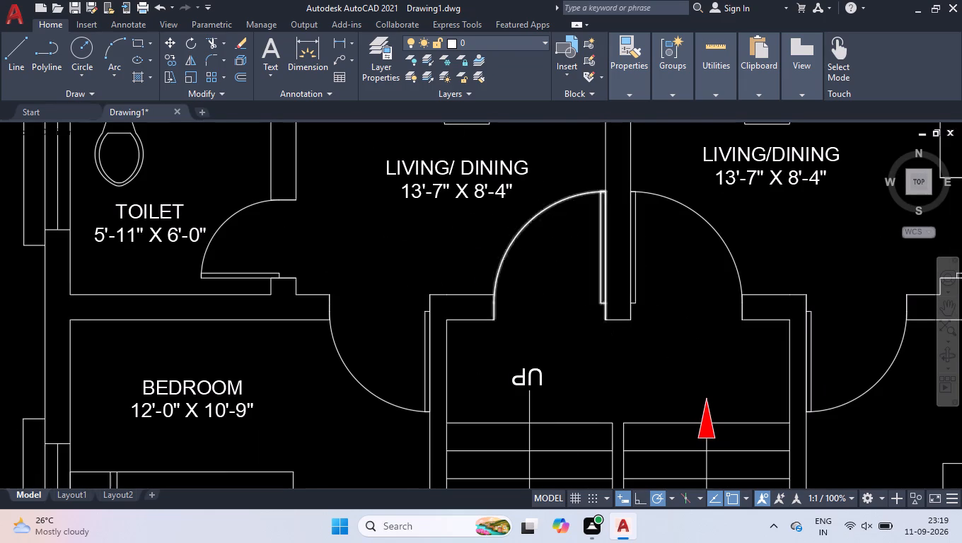
pyautogui.scroll(-1, 581, 202)
pyautogui.scroll(2, 737, 239)
pyautogui.scroll(2, 601, 273)
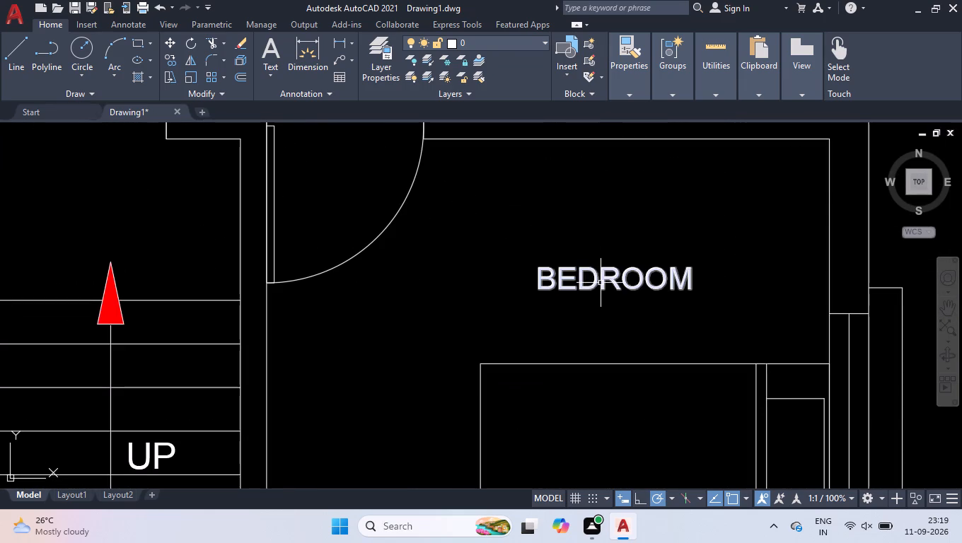
pyautogui.doubleClick(690, 276)
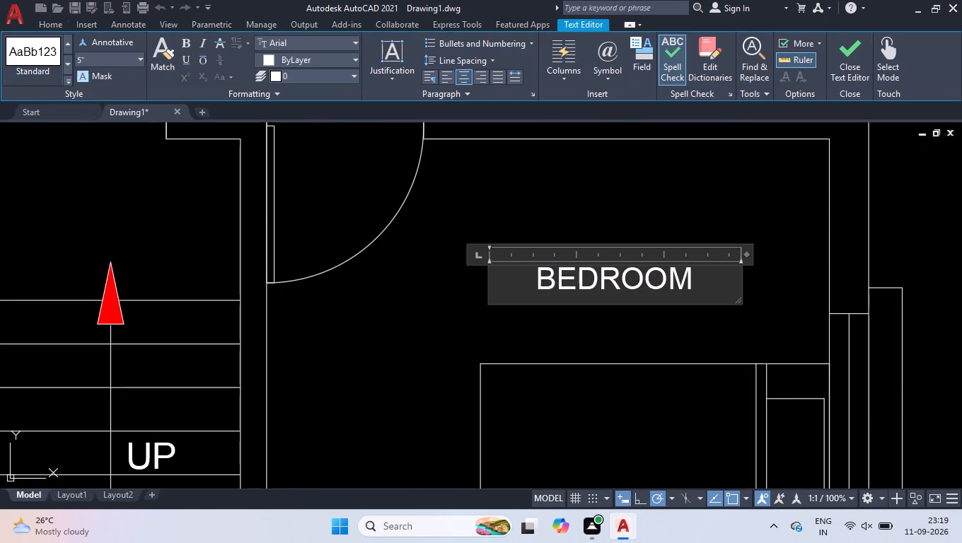
pyautogui.press('Return')
pyautogui.write('12\'-0" X 10\'-9"')
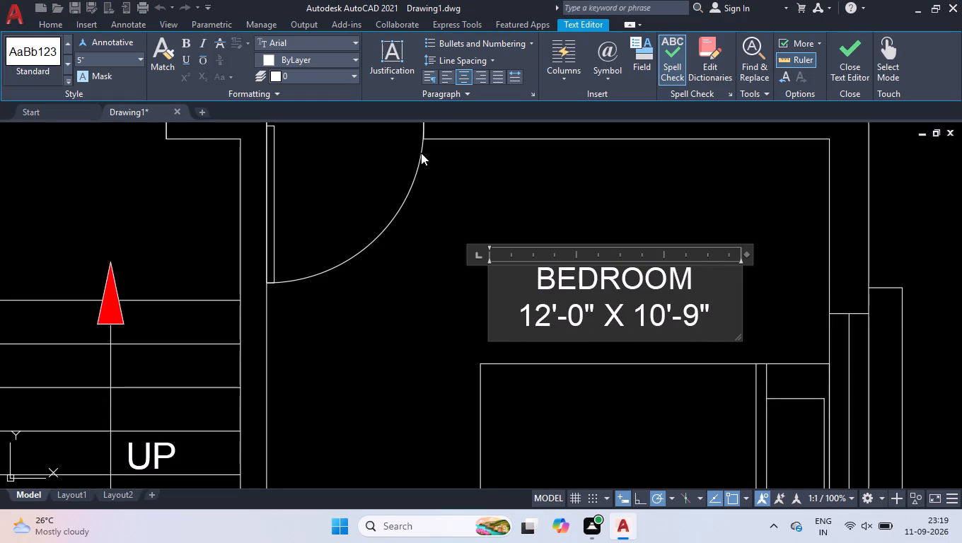
# Replace the BALCONY label at the plan's front with GUEST AREA and the size line 30'-0" X 4'-6".
pyautogui.click(497, 190)
pyautogui.scroll(-4, 498, 196)
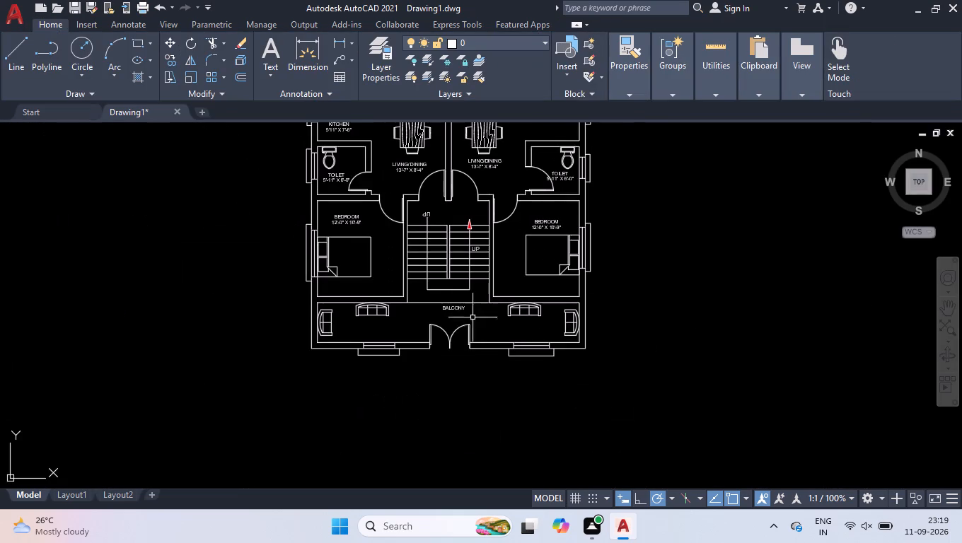
pyautogui.scroll(3, 463, 322)
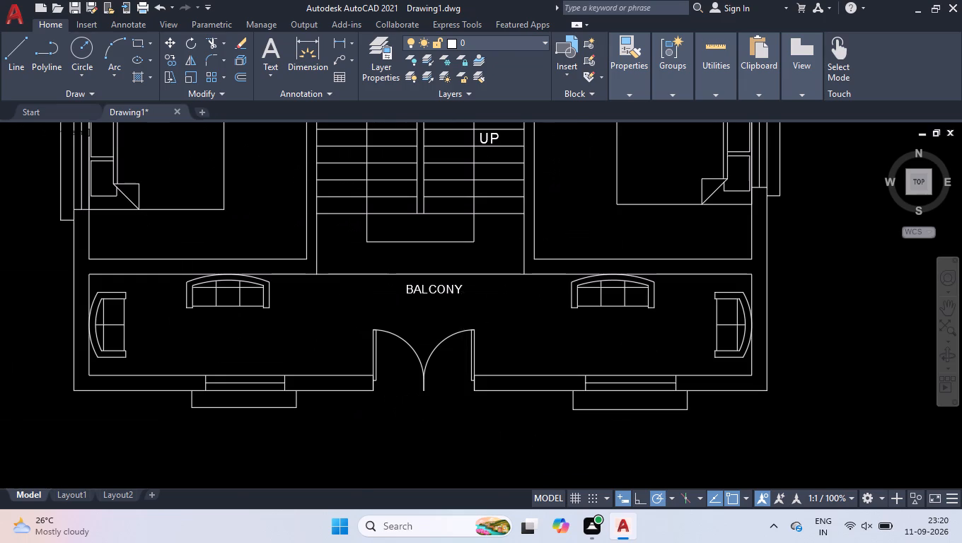
pyautogui.scroll(1, 461, 318)
pyautogui.doubleClick(408, 238)
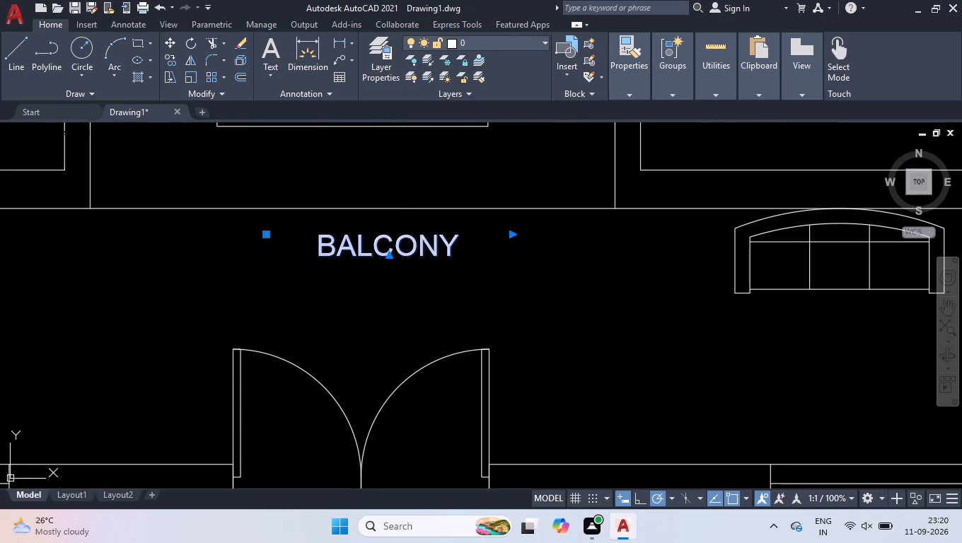
pyautogui.hotkey('ctrl', 'a')
pyautogui.write('GUEST AREA')
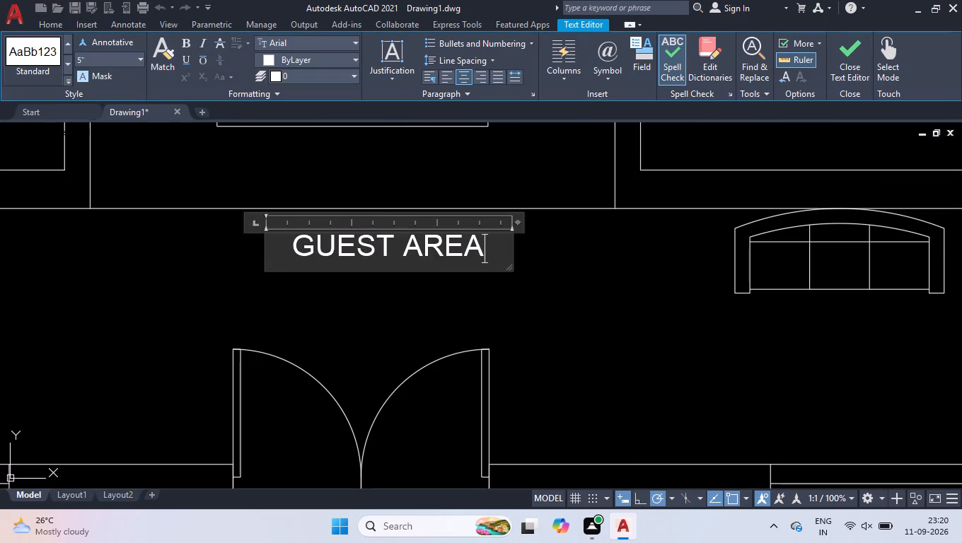
pyautogui.press('Return')
pyautogui.write('30\'-0" X 4\'-6"')
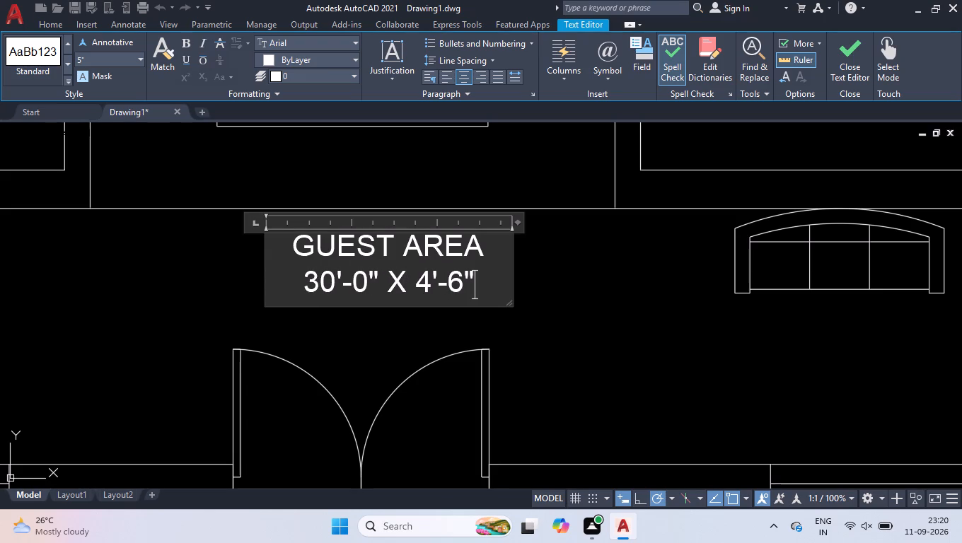
pyautogui.click(582, 363)
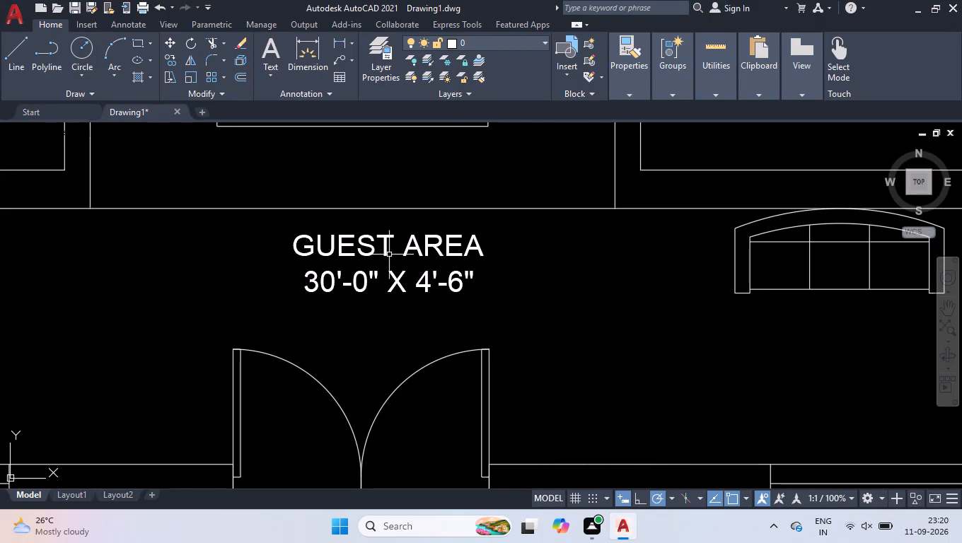
# Fill the upper, central and left-half walls of the plan with a solid hatch in colour 74.
pyautogui.scroll(-3, 387, 239)
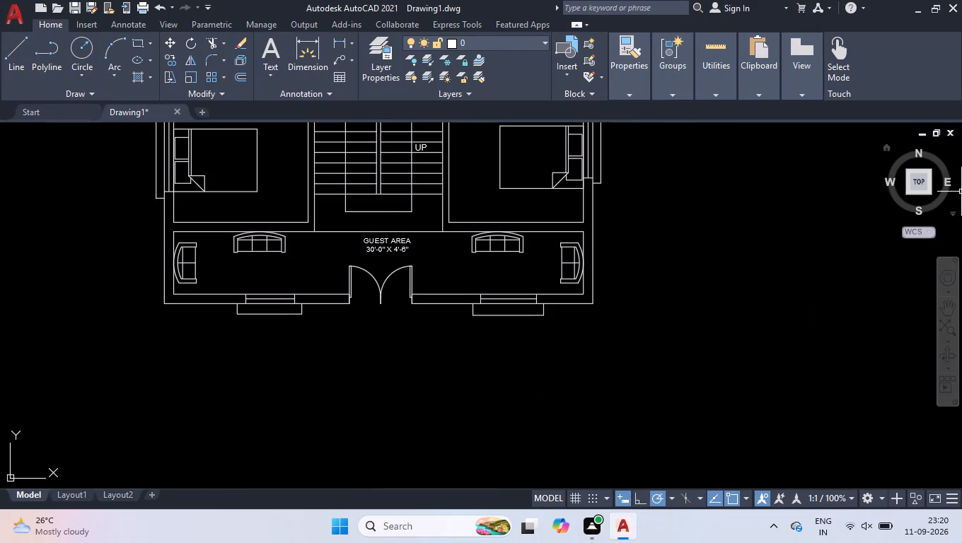
pyautogui.click(925, 185)
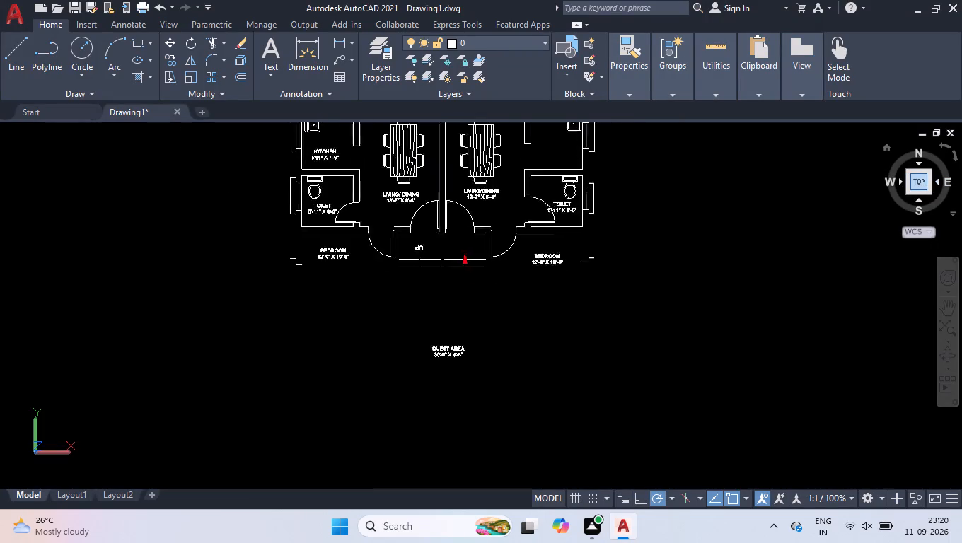
pyautogui.click(139, 80)
pyautogui.click(392, 60)
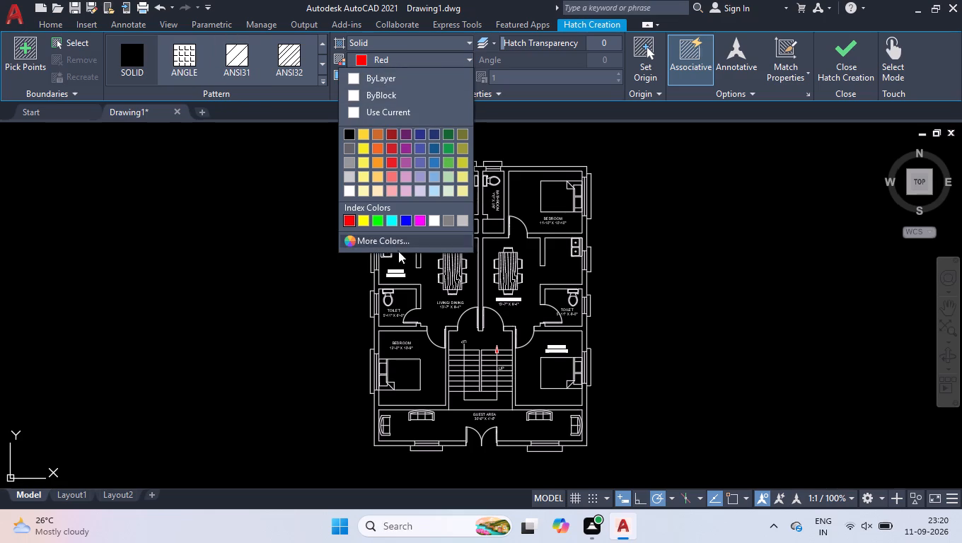
pyautogui.click(398, 238)
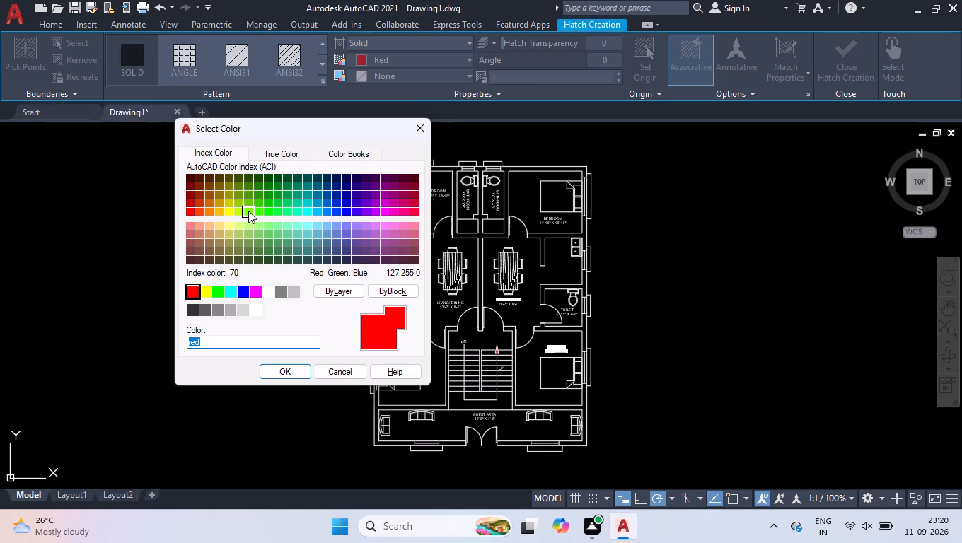
pyautogui.click(247, 195)
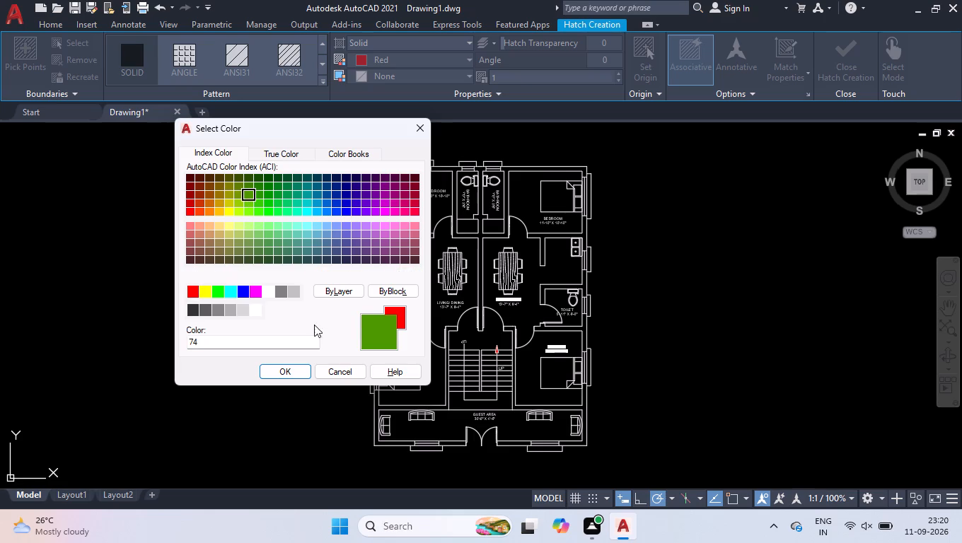
pyautogui.click(294, 369)
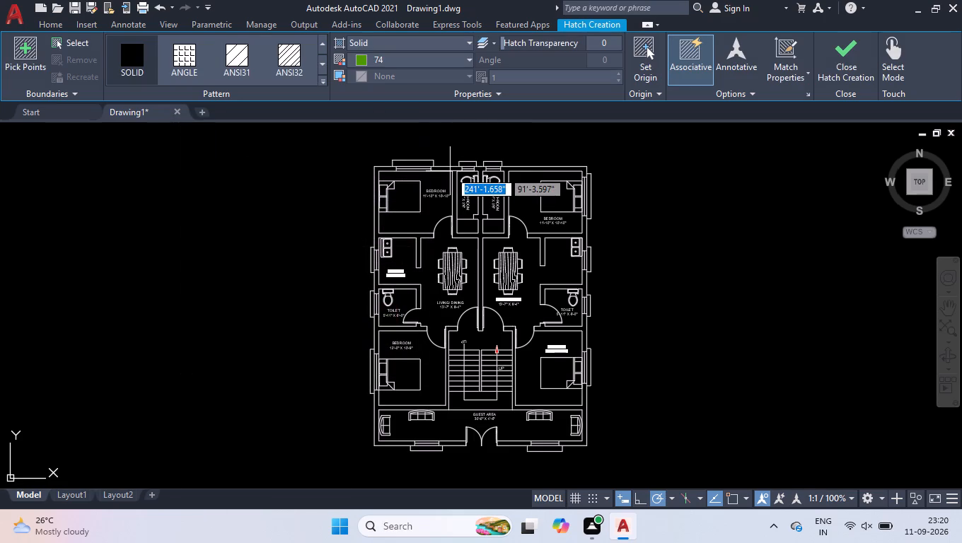
pyautogui.click(453, 170)
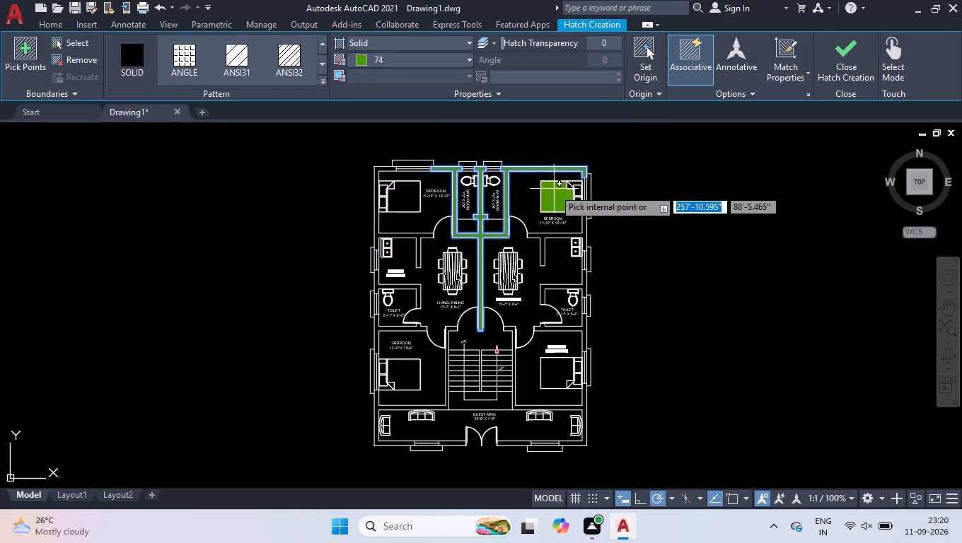
pyautogui.click(387, 170)
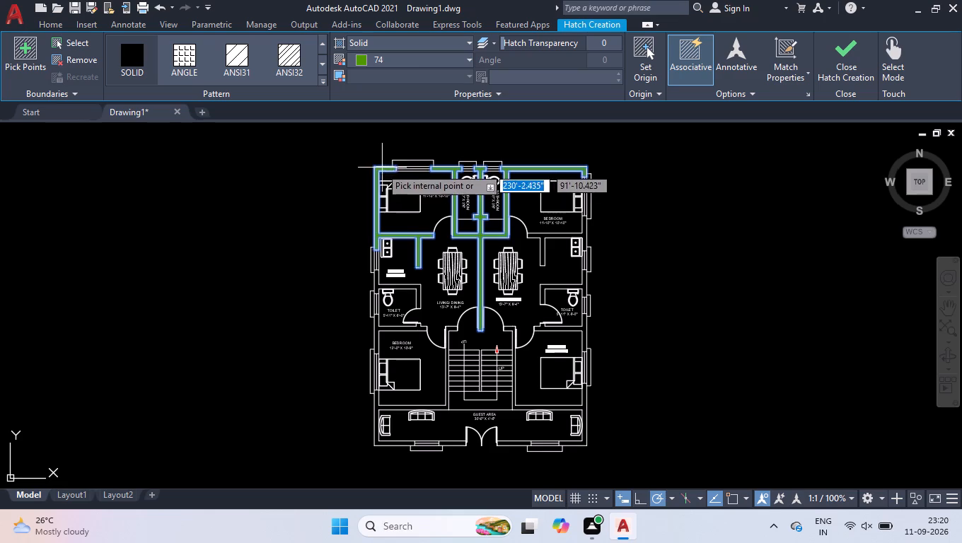
pyautogui.click(379, 288)
pyautogui.click(376, 330)
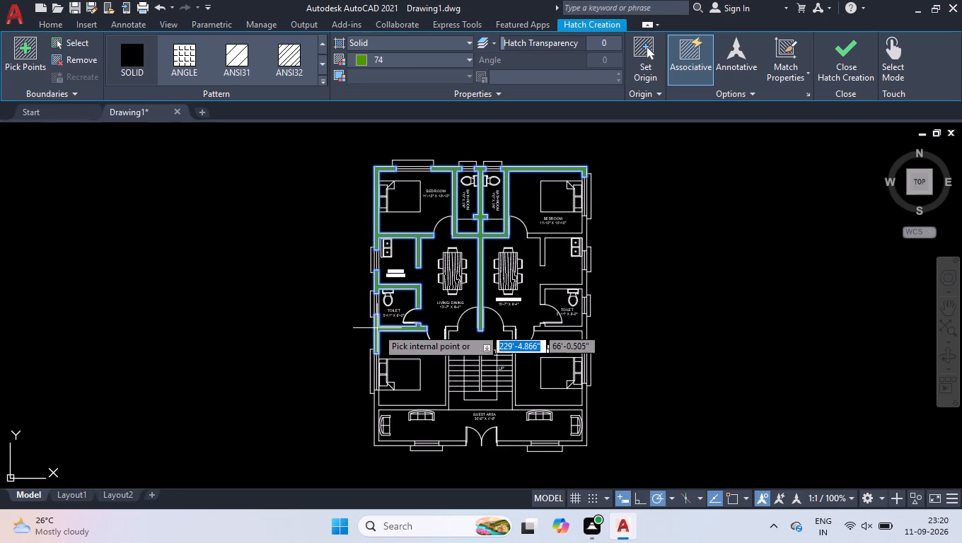
pyautogui.click(381, 407)
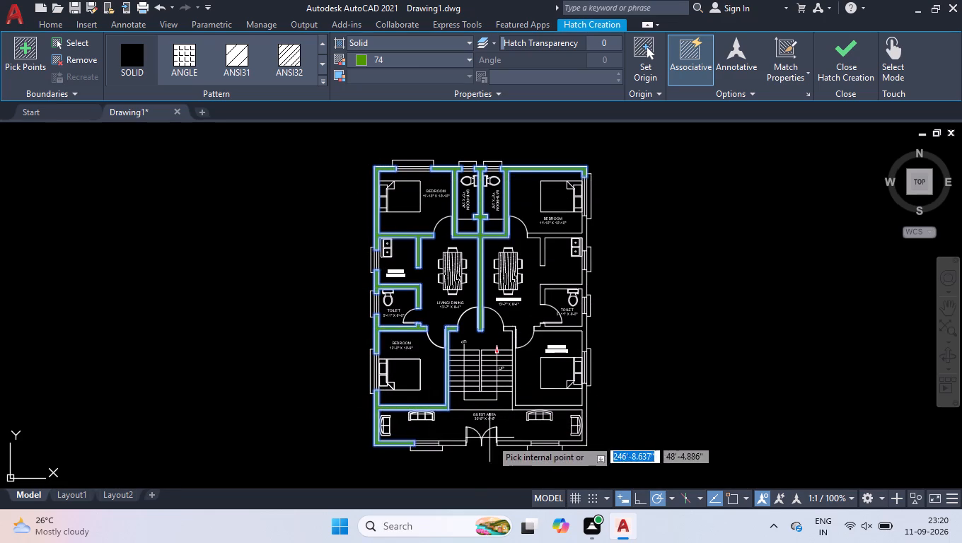
# Extend the solid fill to the remaining front walls and the walls around the right-half lower bedroom and toilet.
pyautogui.click(460, 444)
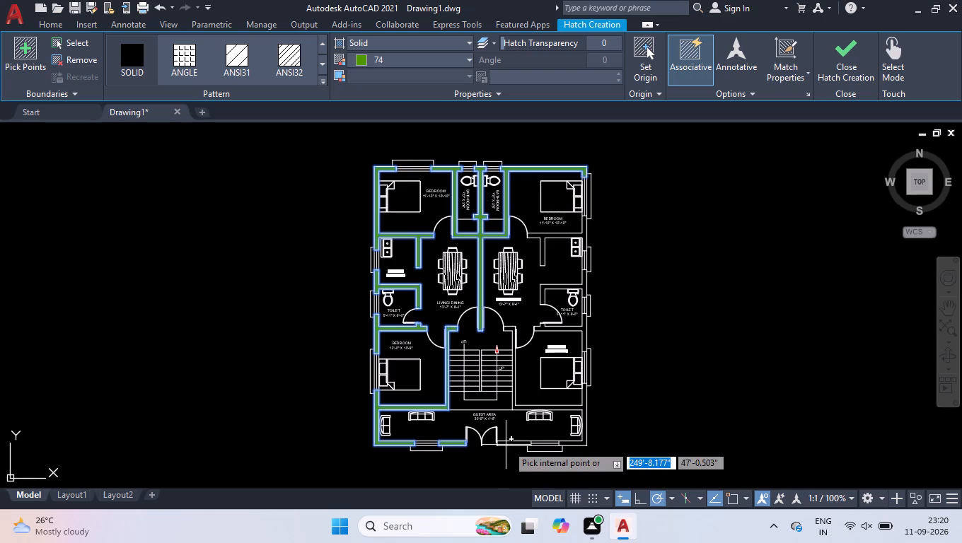
pyautogui.click(511, 443)
pyautogui.click(573, 444)
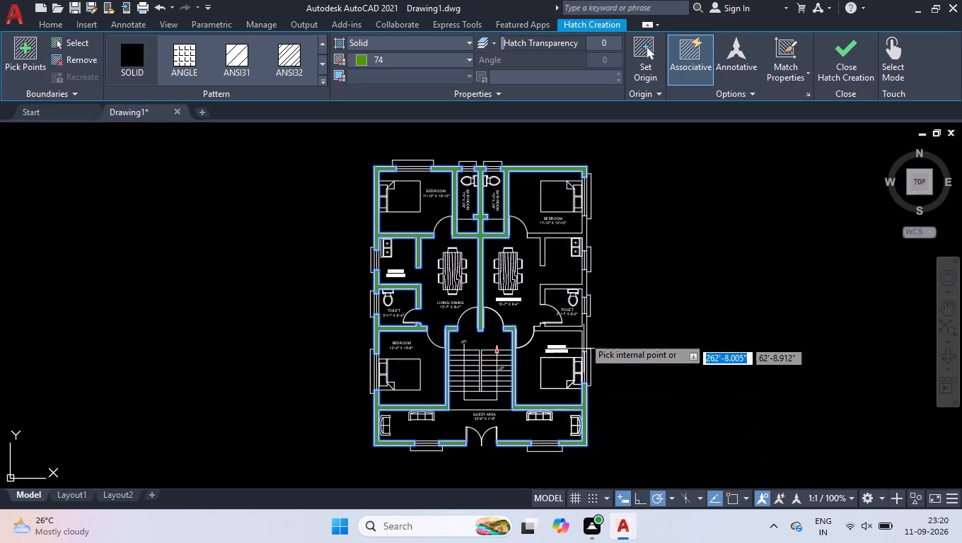
pyautogui.click(587, 327)
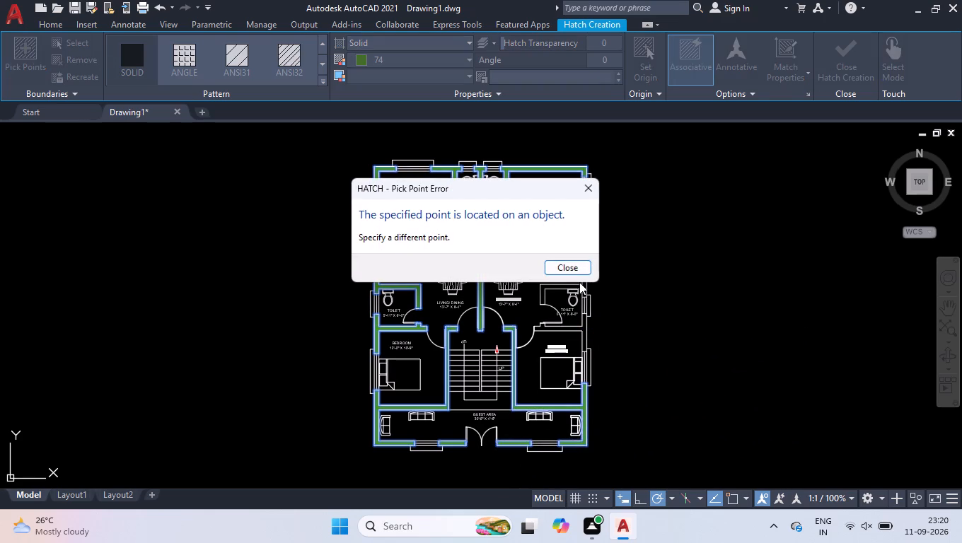
pyautogui.click(569, 268)
pyautogui.scroll(2, 582, 334)
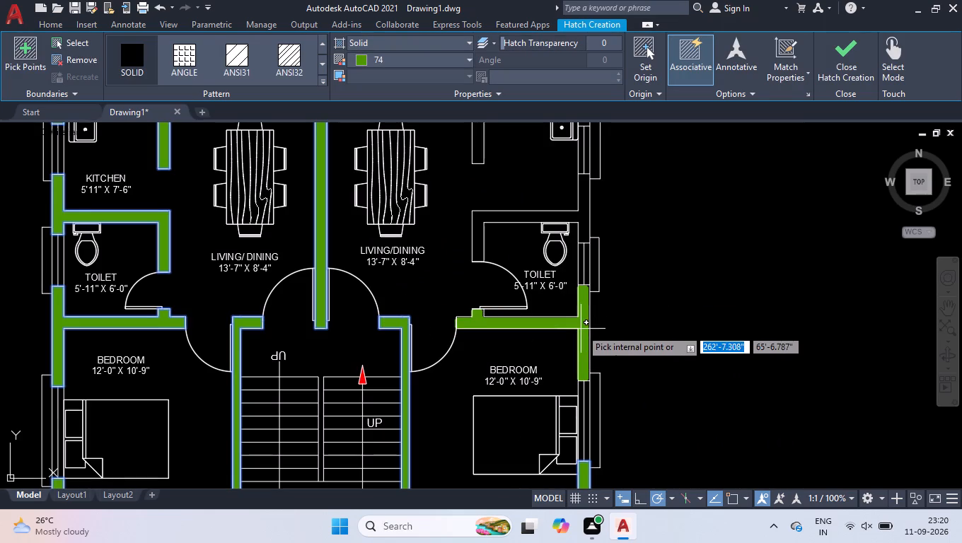
pyautogui.click(580, 329)
pyautogui.click(586, 218)
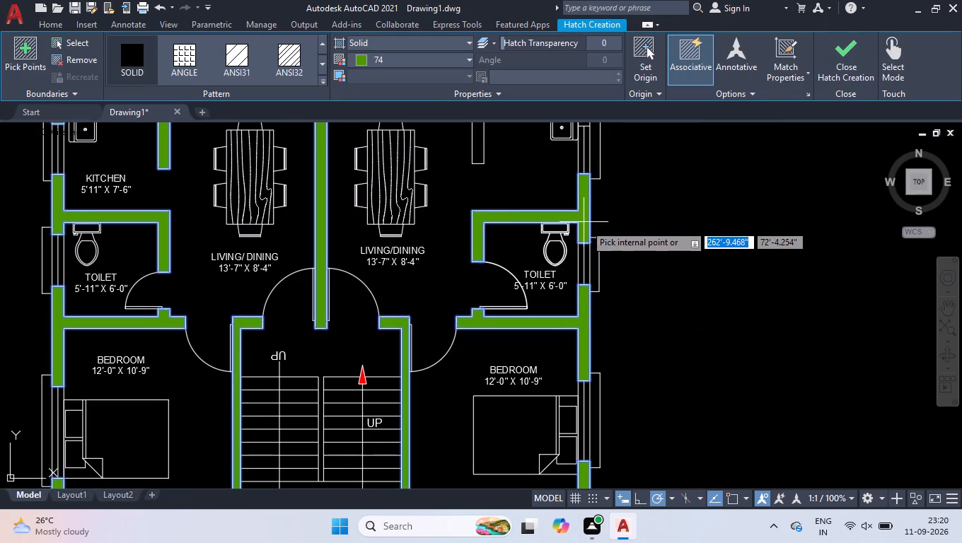
# Try to fill the wall between the upper-right bedroom and the right-half kitchen, and finish the hatch.
pyautogui.scroll(-2, 587, 238)
pyautogui.scroll(2, 581, 156)
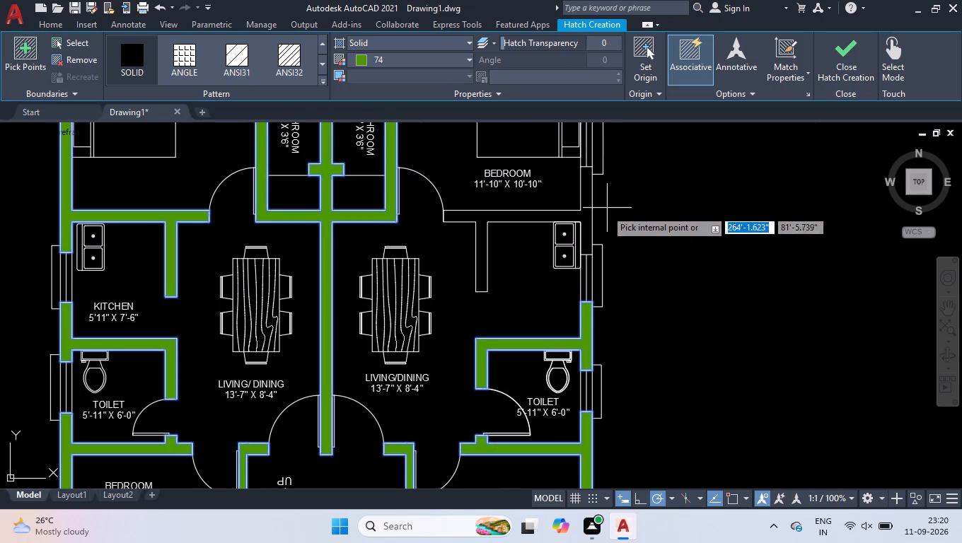
pyautogui.click(587, 211)
pyautogui.scroll(-2, 591, 230)
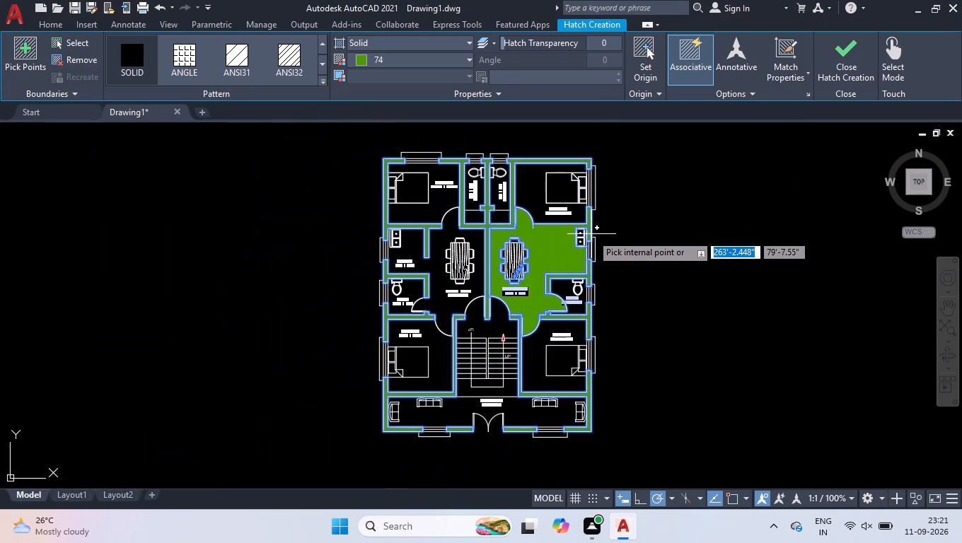
pyautogui.scroll(2, 591, 234)
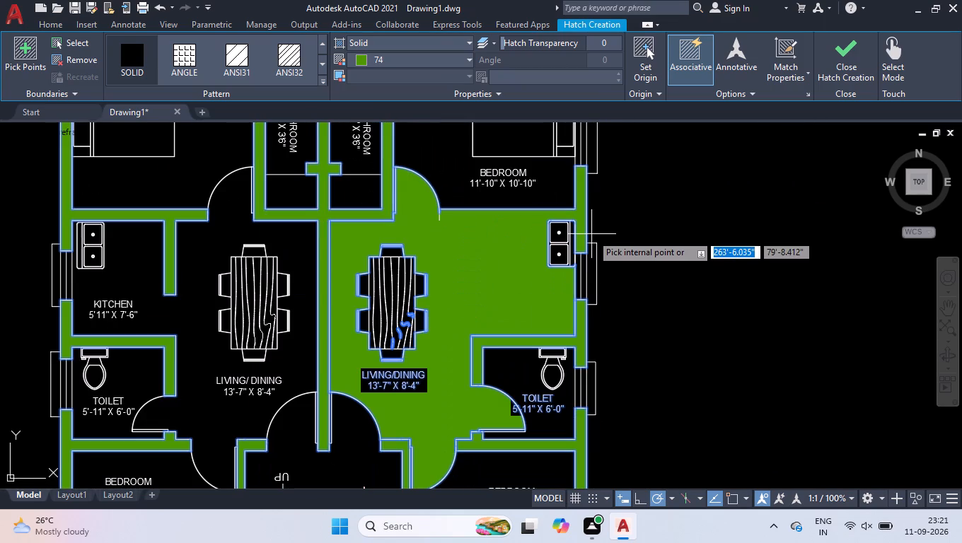
pyautogui.press('space')
# Trim the solid fill out of the right-half living/dining area and its connected wall.
pyautogui.write('TR')
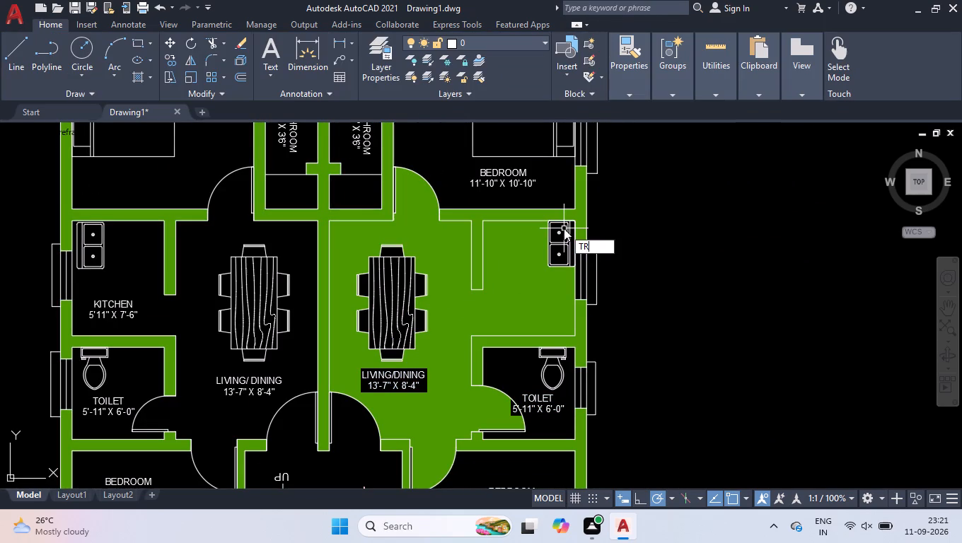
pyautogui.press('Return')
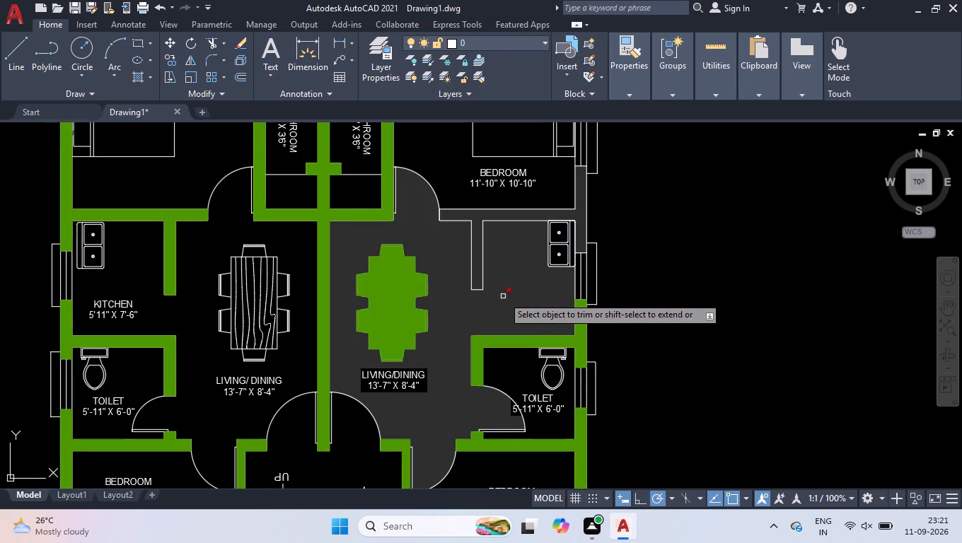
pyautogui.click(503, 296)
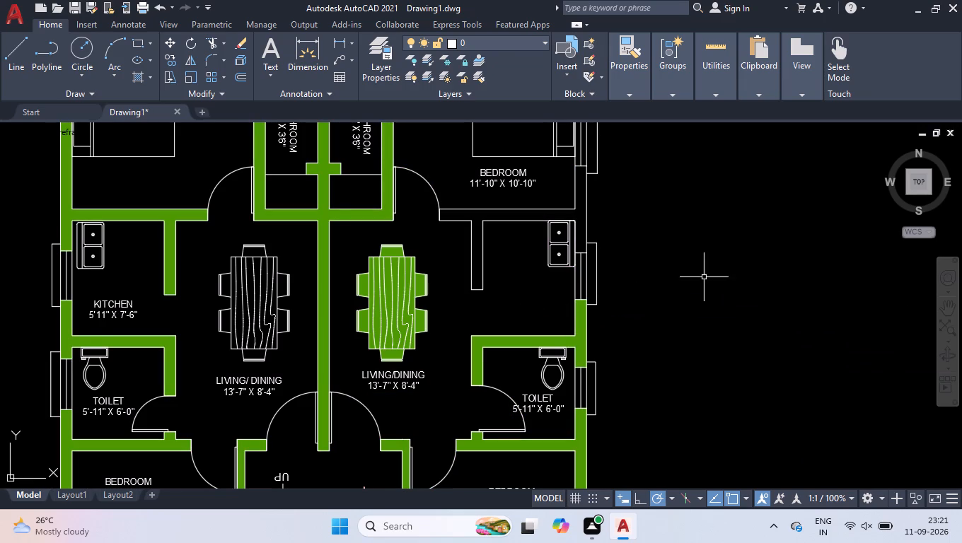
pyautogui.press('Return')
# Stretch the short wall line beside the upper-right bedroom door across the opening to the bathroom wall corner, 5'-1" long overall.
pyautogui.scroll(3, 445, 174)
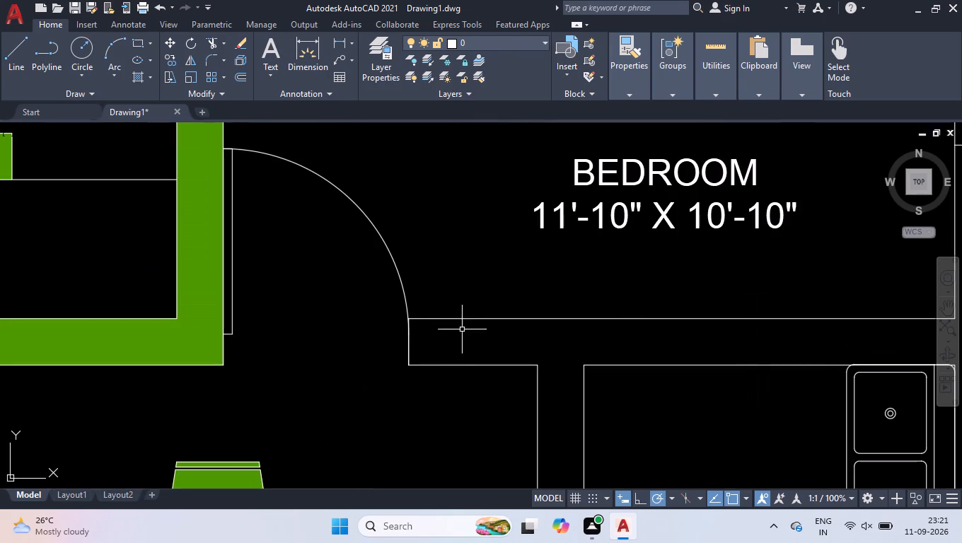
pyautogui.click(446, 367)
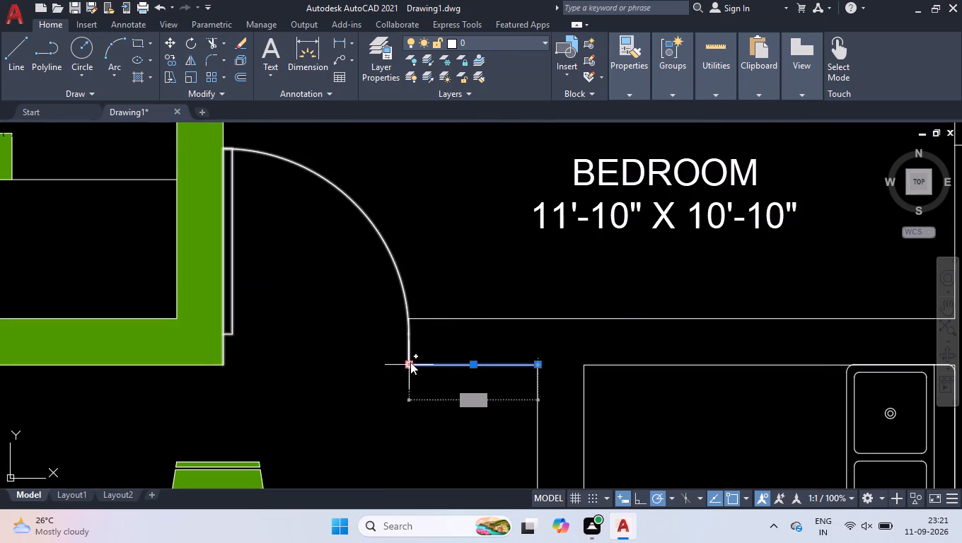
pyautogui.click(410, 362)
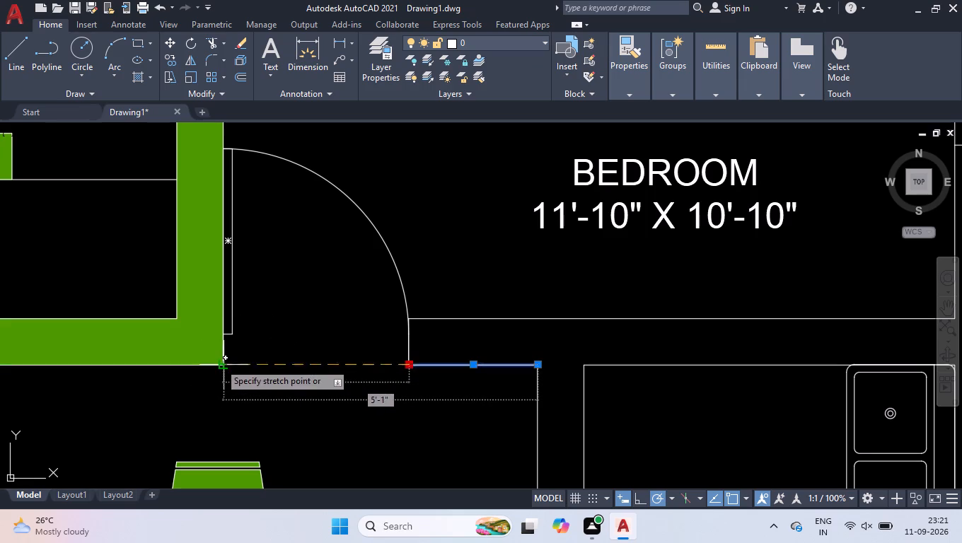
pyautogui.click(219, 363)
pyautogui.press('space')
pyautogui.rightClick(282, 322)
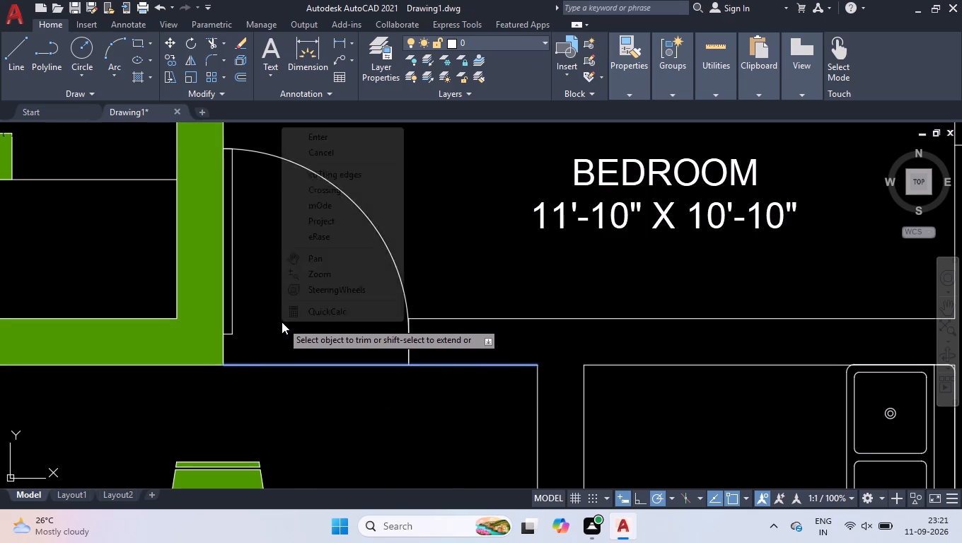
pyautogui.click(325, 153)
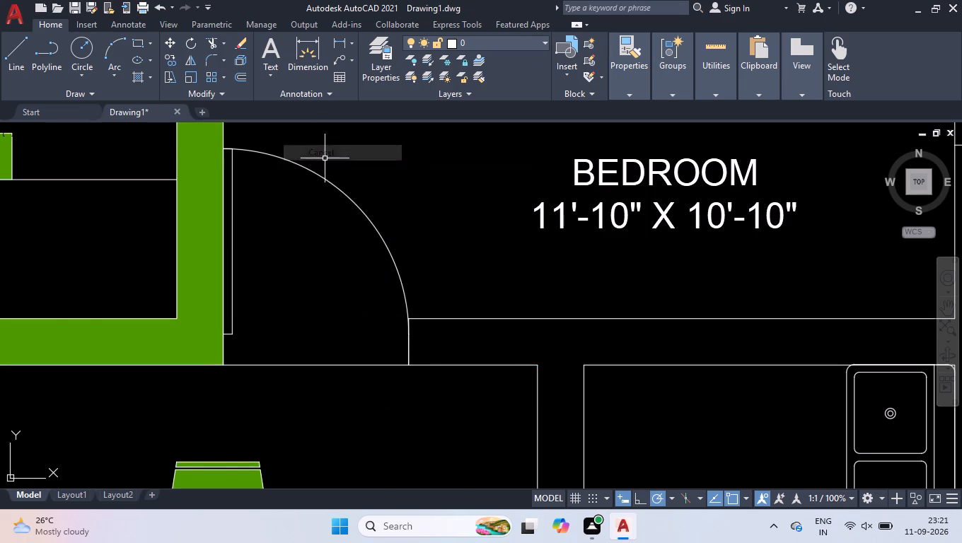
# Fill the wall between the upper-right bedroom and the right-half kitchen with the solid hatch in colour 74.
pyautogui.scroll(-4, 344, 300)
pyautogui.click(139, 78)
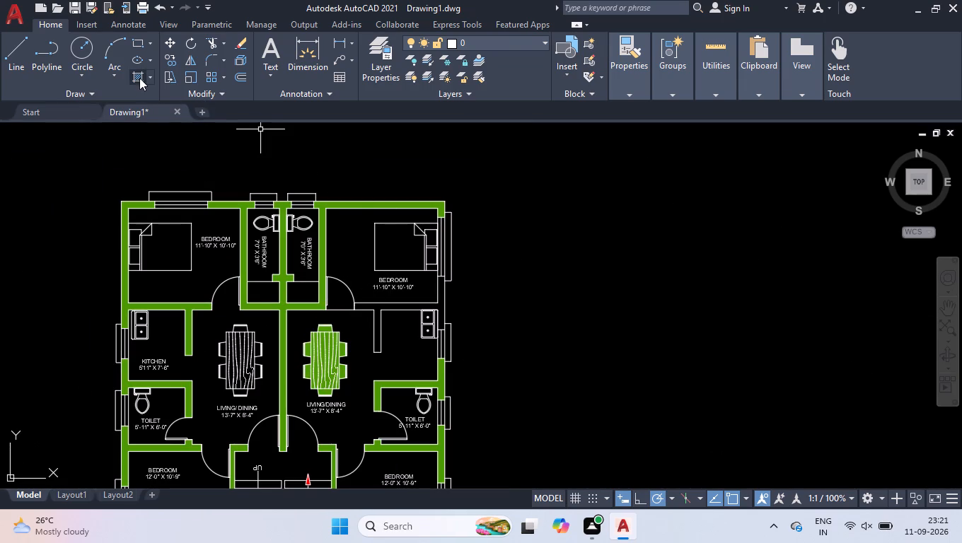
pyautogui.click(444, 305)
pyautogui.press('Return')
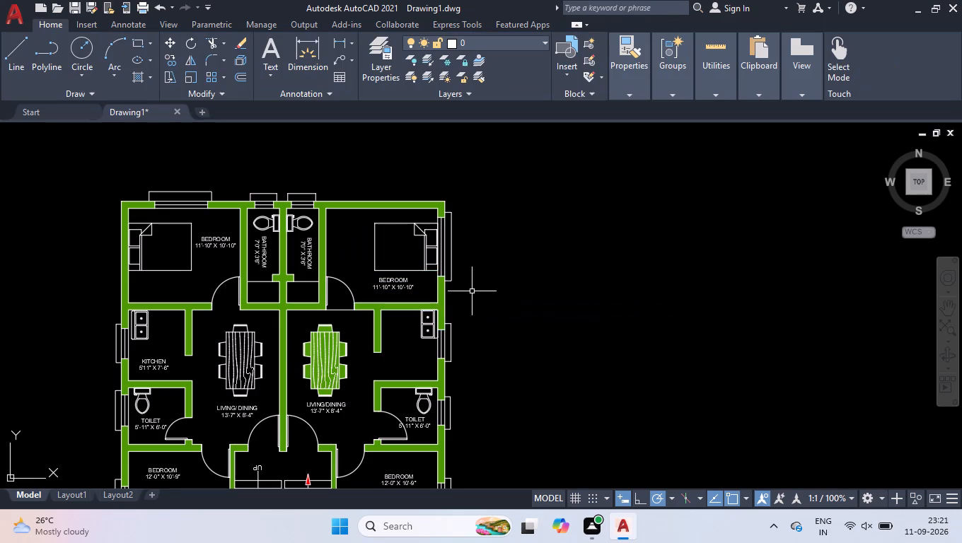
pyautogui.scroll(-2, 489, 282)
pyautogui.scroll(1, 402, 421)
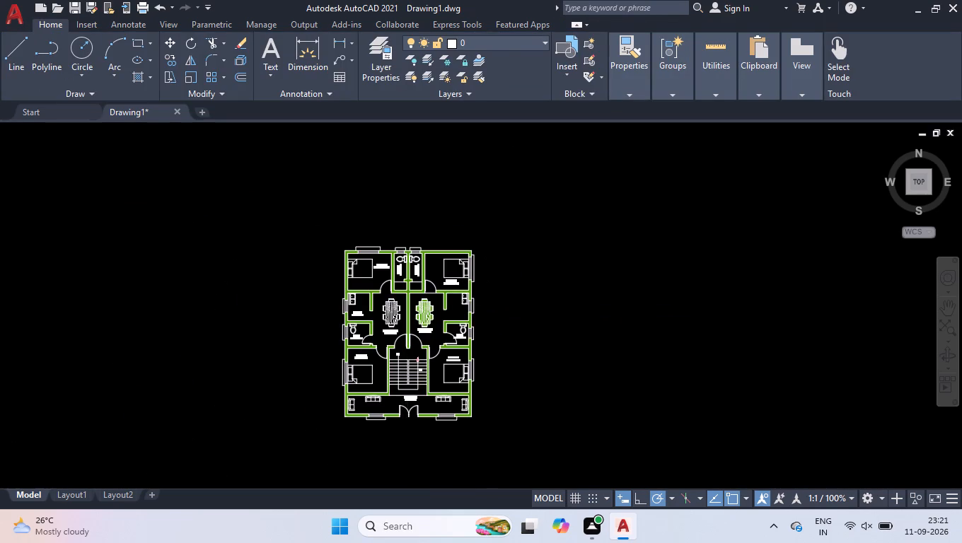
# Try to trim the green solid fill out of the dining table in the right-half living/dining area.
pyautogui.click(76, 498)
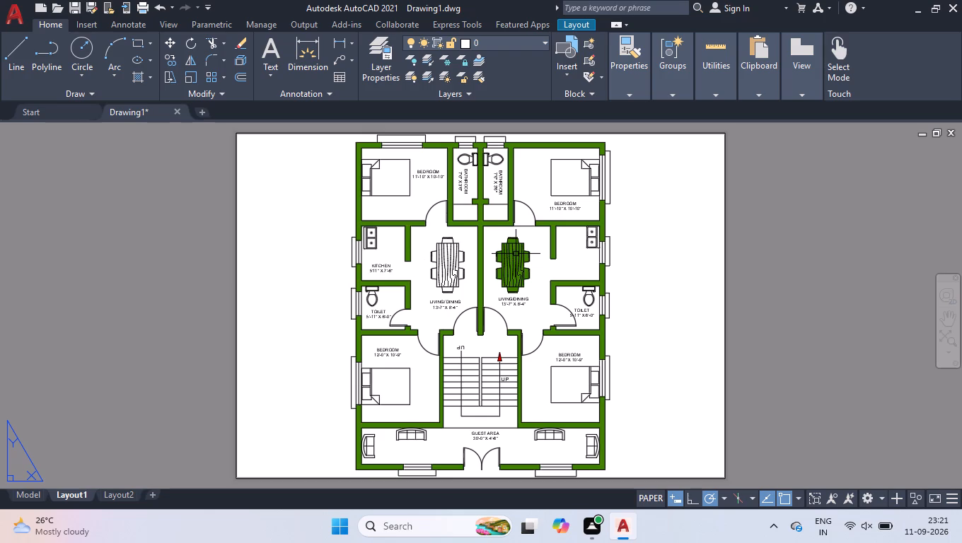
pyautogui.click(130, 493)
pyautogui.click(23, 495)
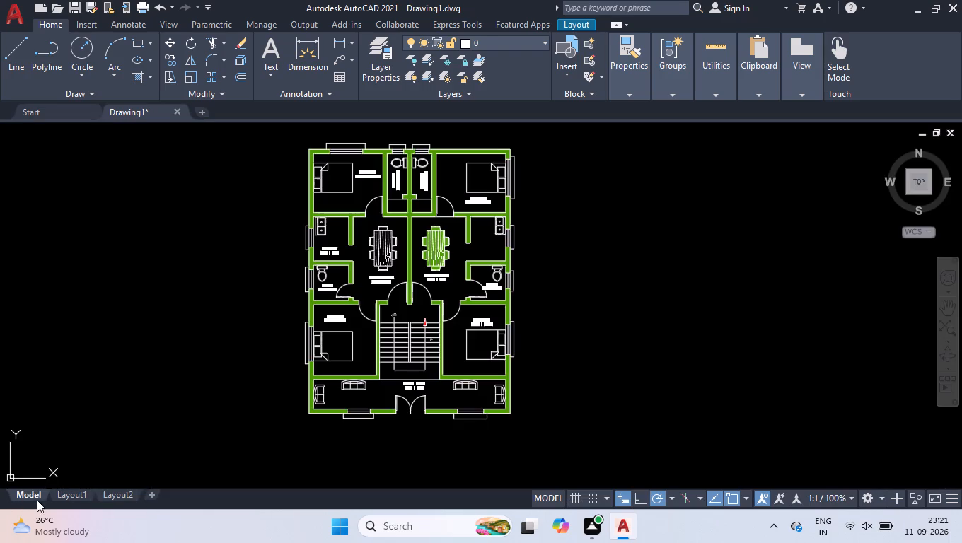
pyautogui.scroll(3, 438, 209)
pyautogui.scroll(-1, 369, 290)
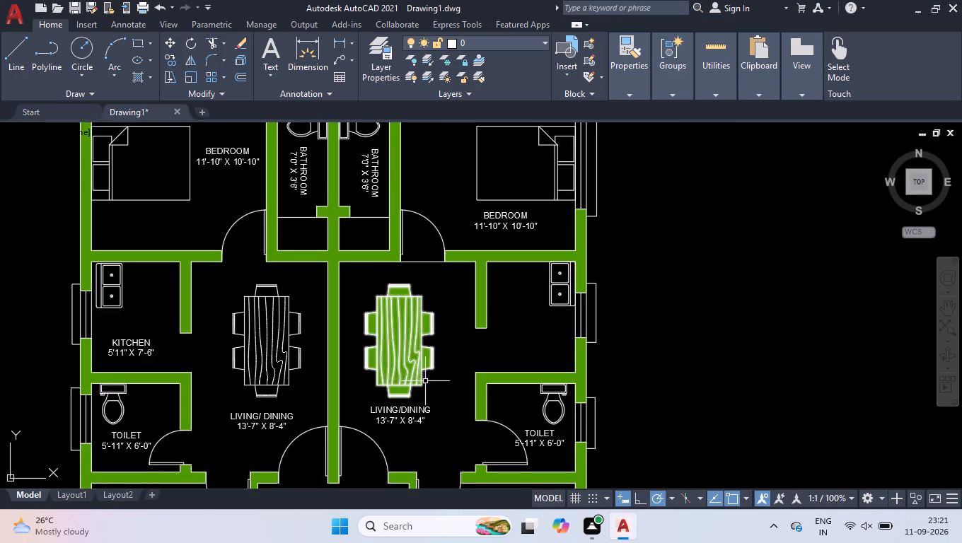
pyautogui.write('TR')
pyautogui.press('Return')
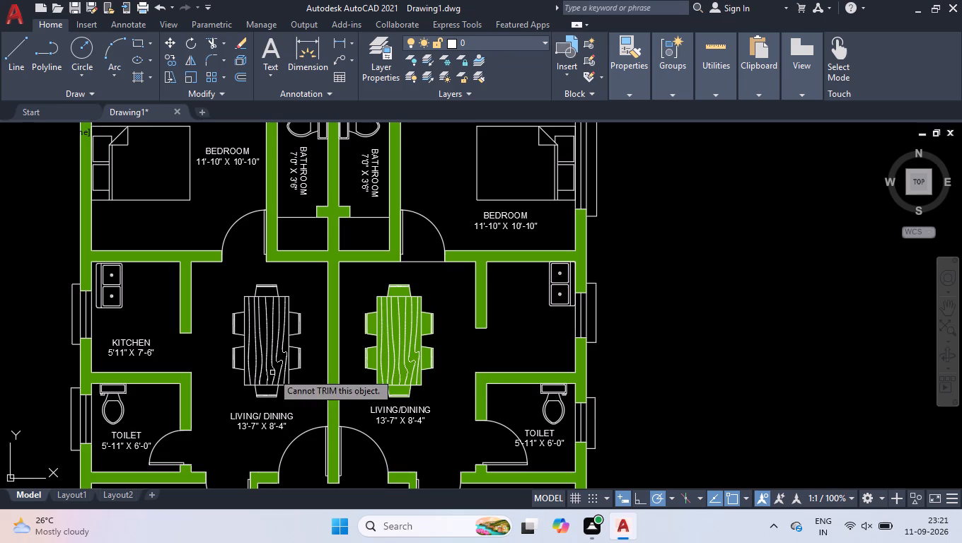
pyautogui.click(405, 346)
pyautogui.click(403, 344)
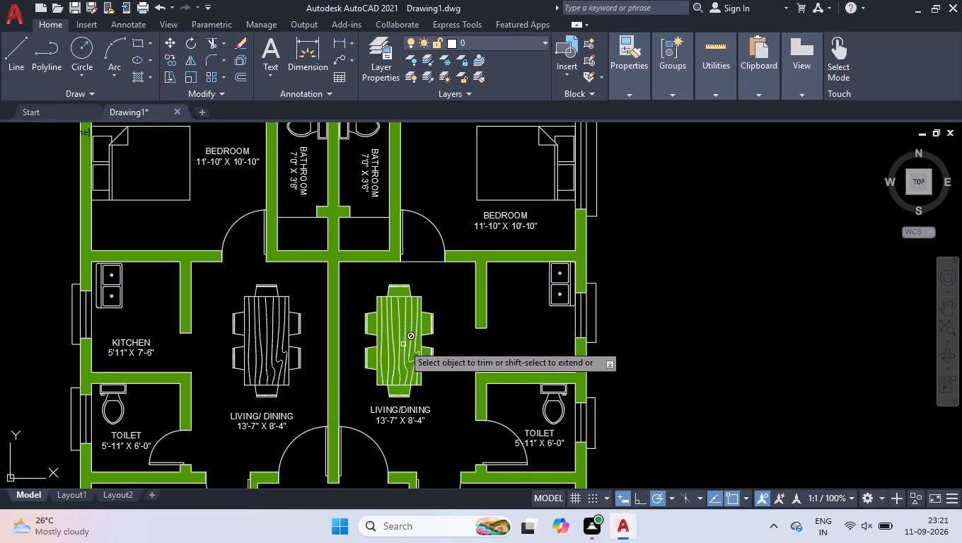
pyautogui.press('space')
# Replace the green-filled dining table in the right-half living/dining area with a copy of the left-half dining table.
pyautogui.click(418, 318)
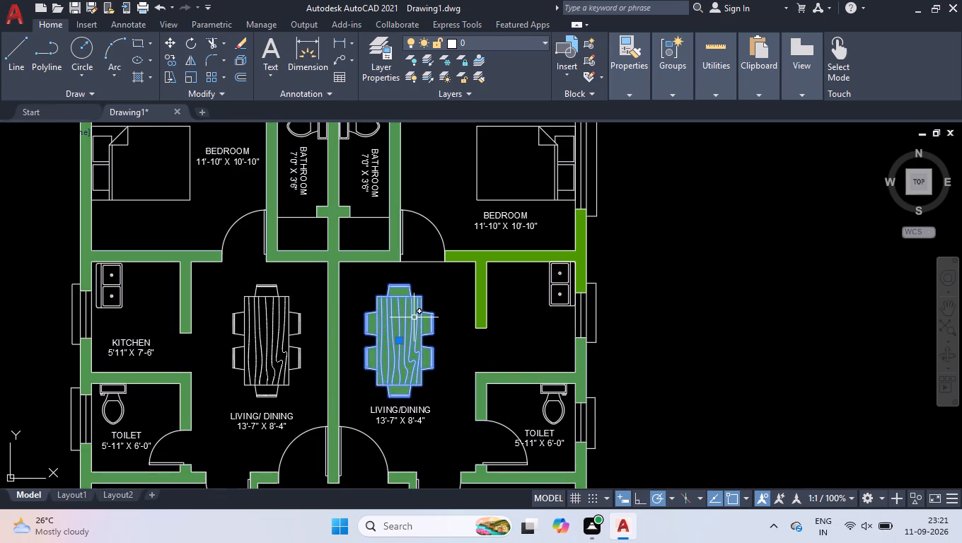
pyautogui.press('Delete')
pyautogui.click(263, 304)
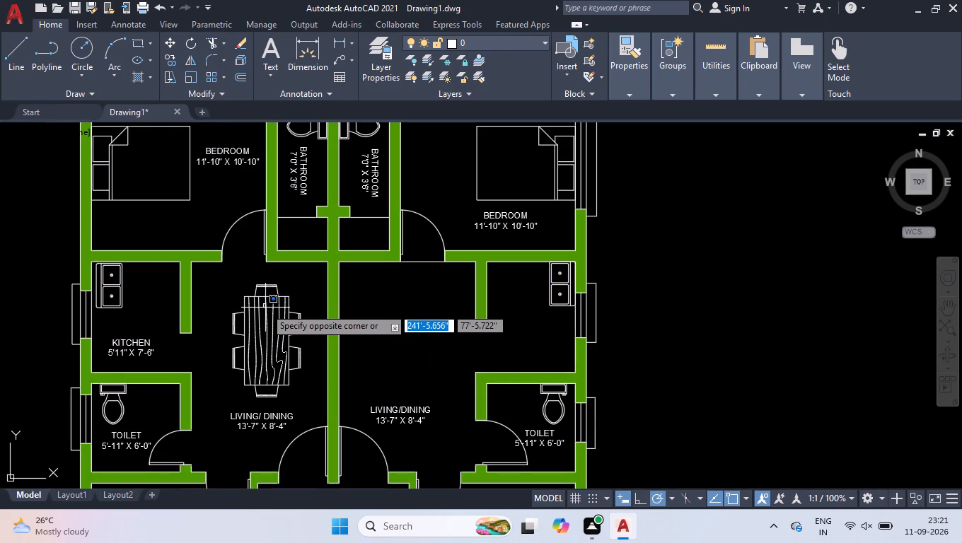
pyautogui.click(236, 344)
pyautogui.write('CO')
pyautogui.press('Return')
pyautogui.click(280, 331)
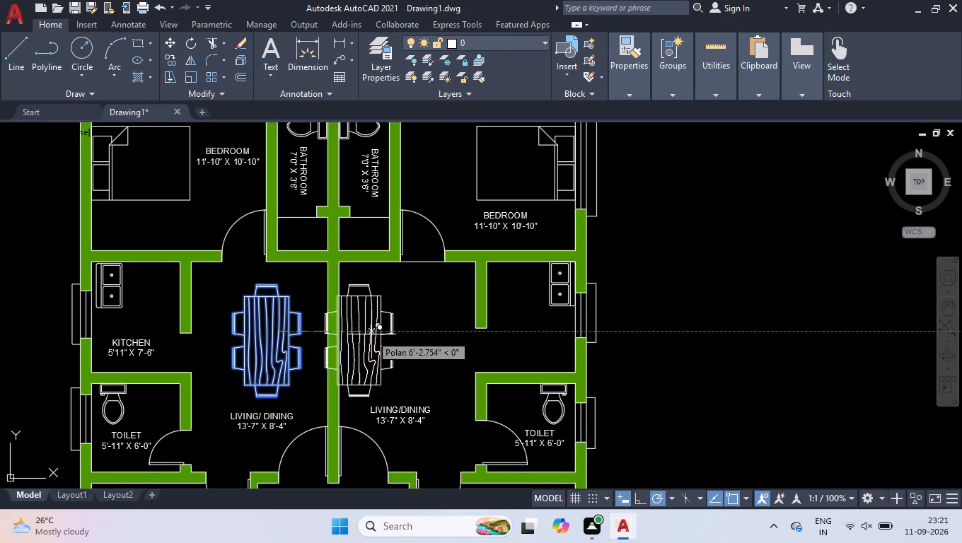
pyautogui.click(415, 337)
pyautogui.press('space')
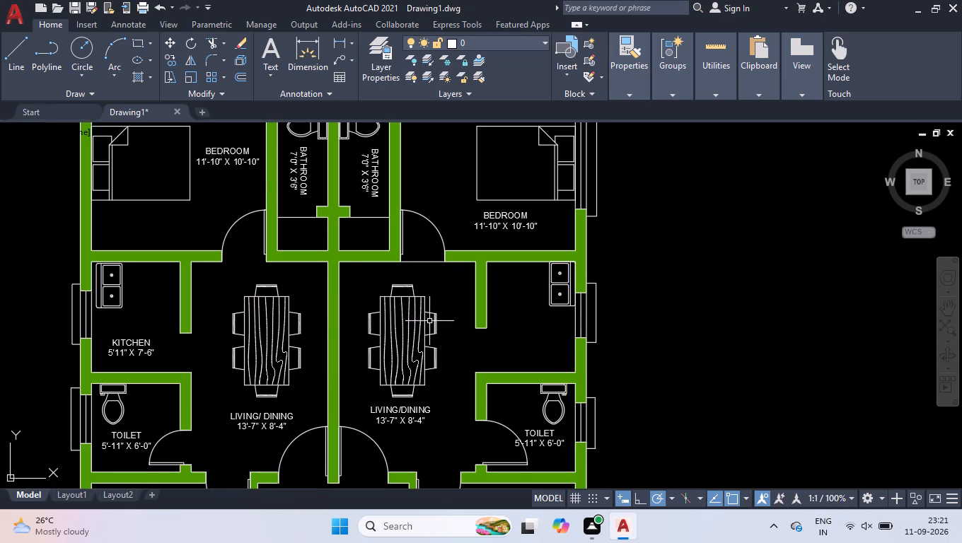
# Copy the left-half label KITCHEN 5'11" X 7'-6" into the right-half kitchen, below the sink.
pyautogui.scroll(-1, 446, 332)
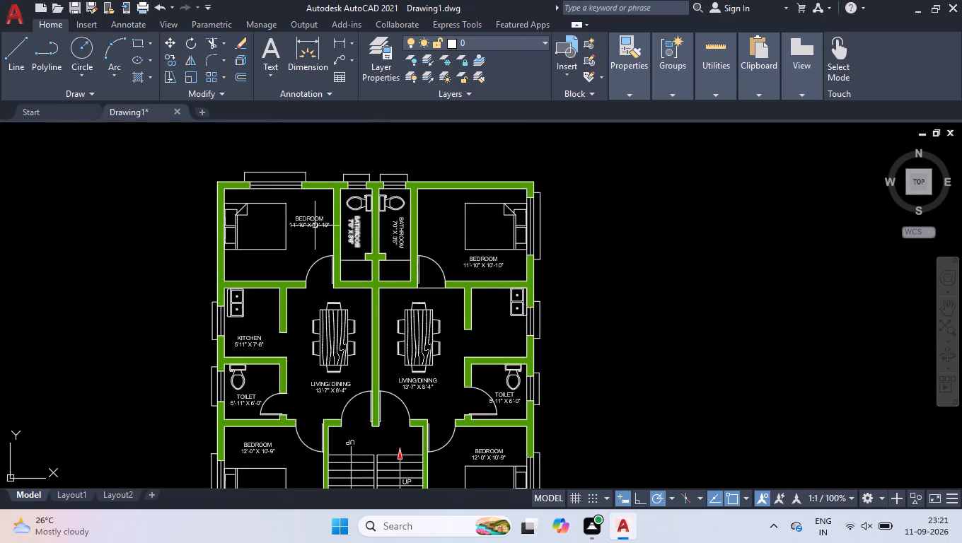
pyautogui.click(64, 498)
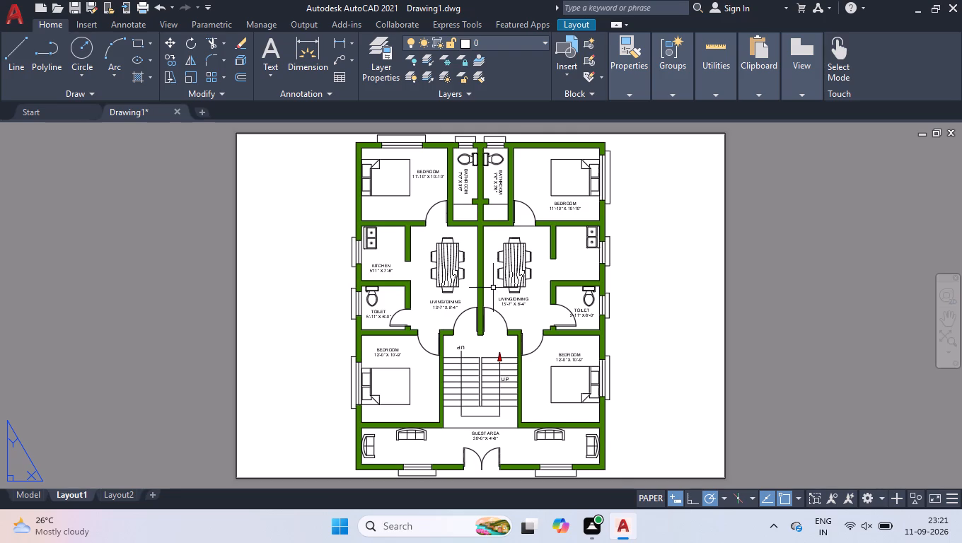
pyautogui.click(25, 498)
pyautogui.click(242, 339)
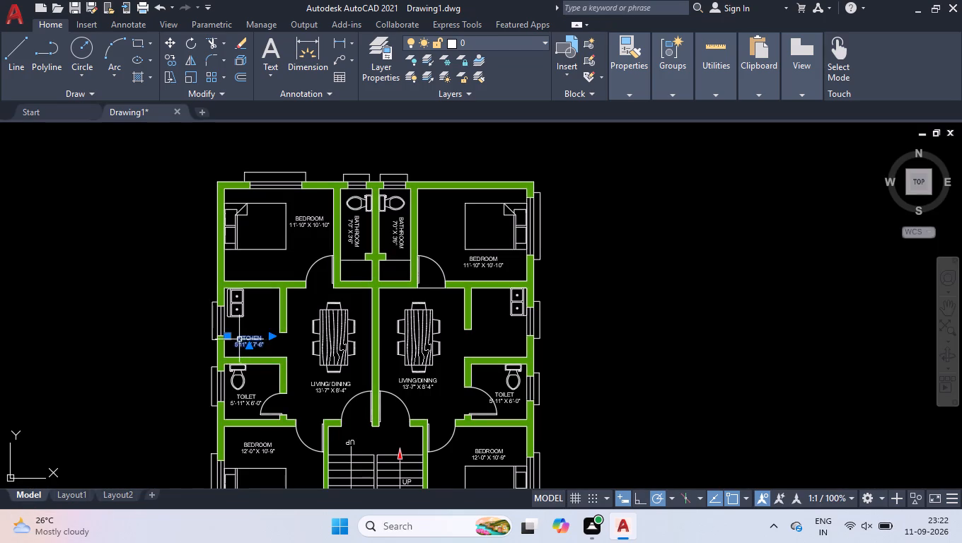
pyautogui.press('c')
pyautogui.write('OP')
pyautogui.press('Return')
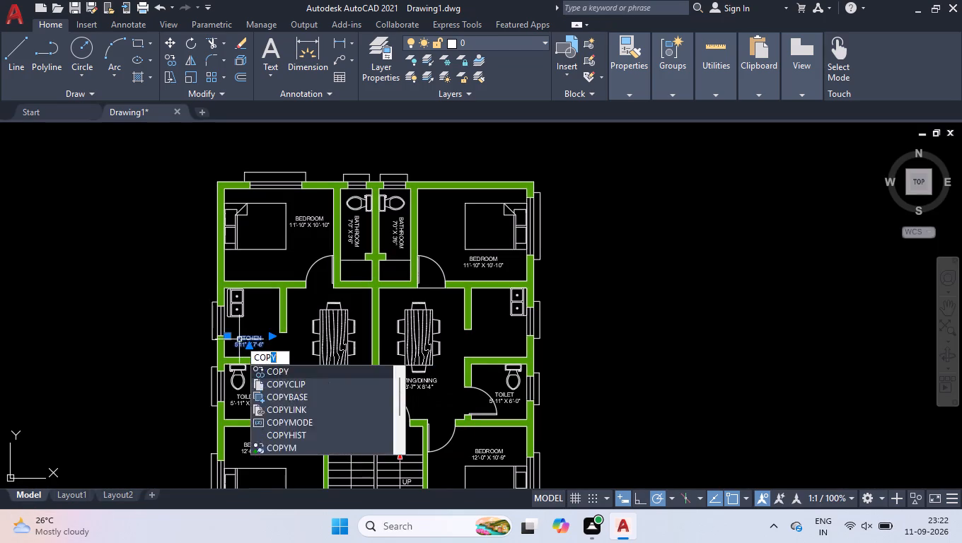
pyautogui.click(238, 339)
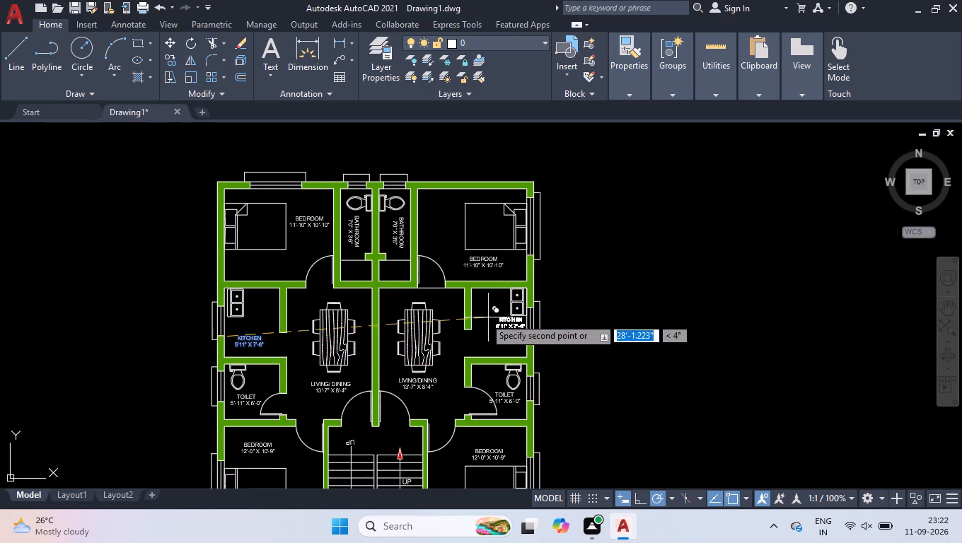
pyautogui.scroll(2, 482, 327)
pyautogui.click(463, 345)
pyautogui.press('Return')
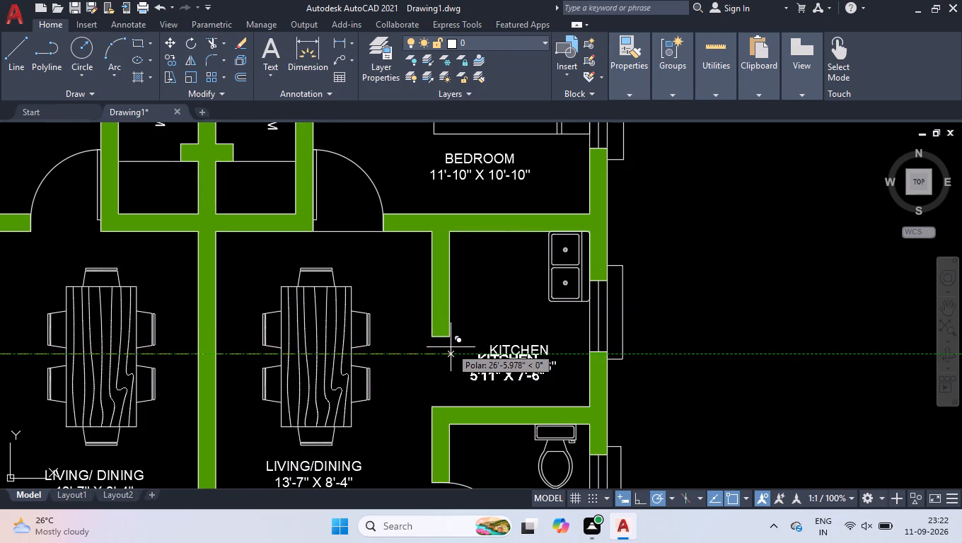
# Delete the leftover line across the upper-right bedroom's door opening.
pyautogui.scroll(-4, 545, 358)
pyautogui.scroll(2, 528, 370)
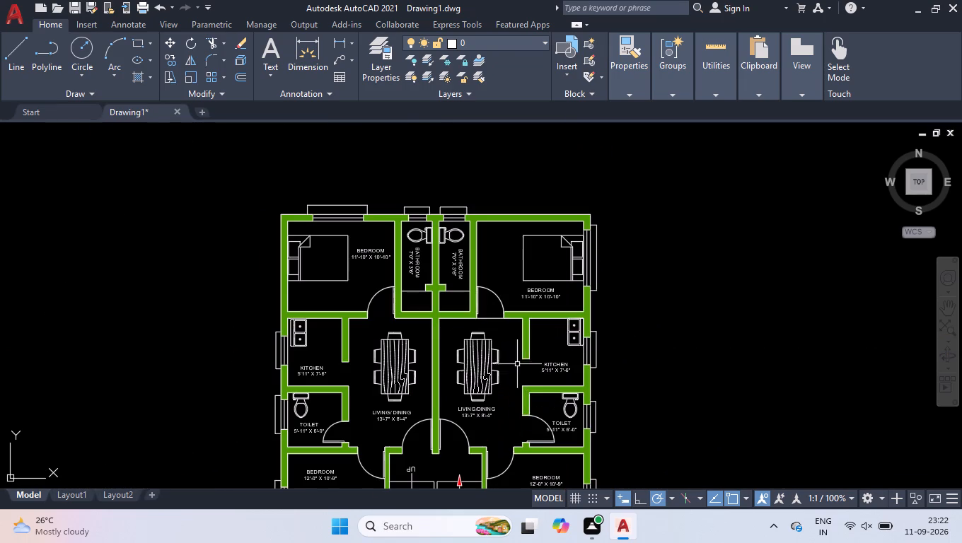
pyautogui.click(490, 318)
pyautogui.press('Delete')
# Export Layout1 as a PDF named 11-9-7 to the Desktop.
pyautogui.scroll(-1, 475, 240)
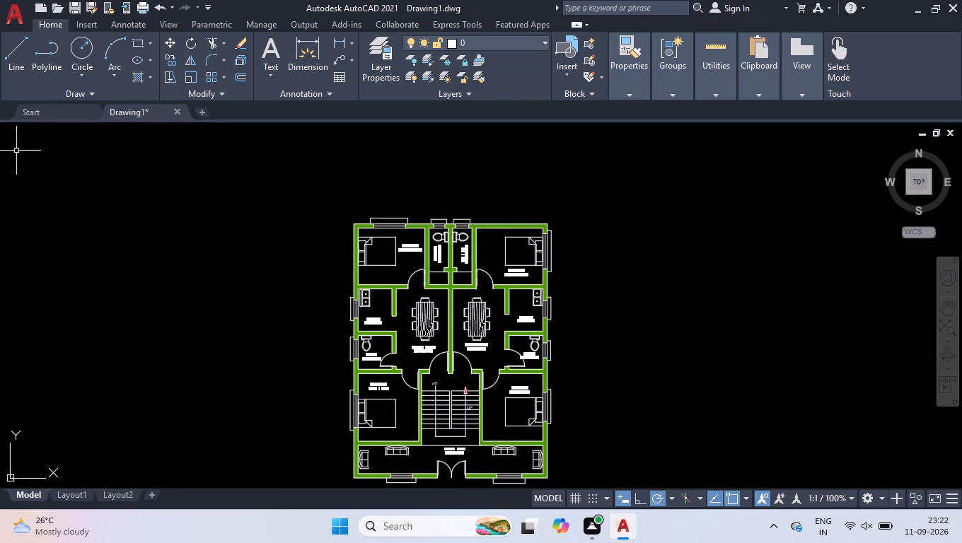
pyautogui.click(59, 492)
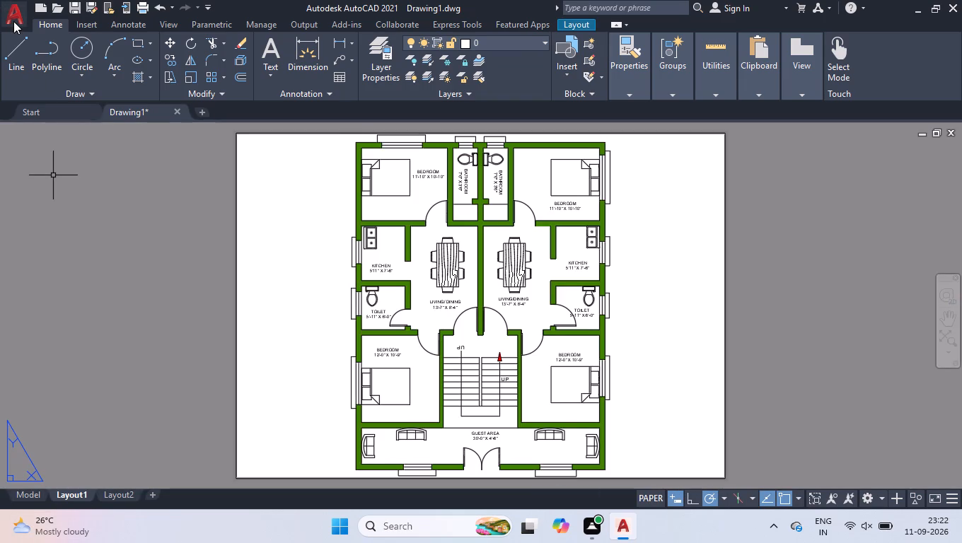
pyautogui.click(13, 21)
pyautogui.click(62, 262)
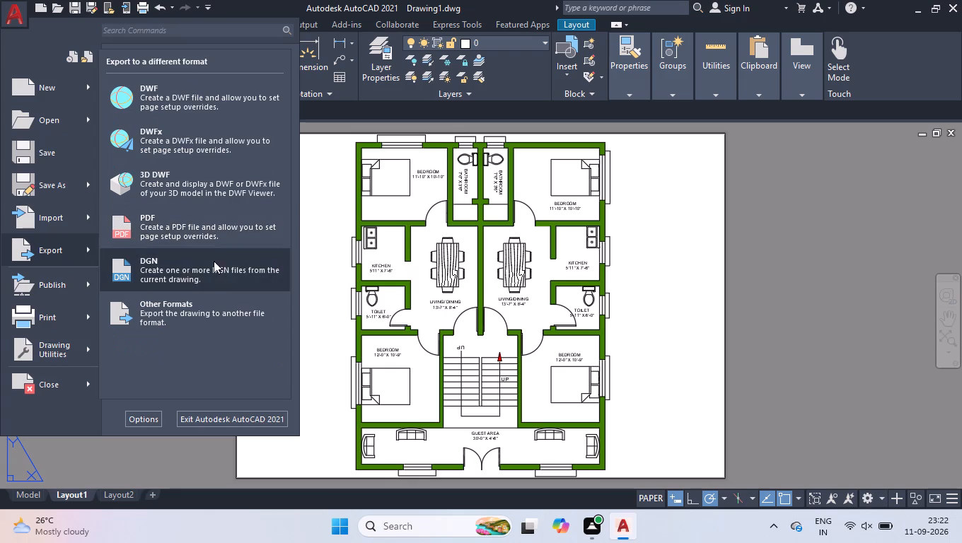
pyautogui.click(208, 230)
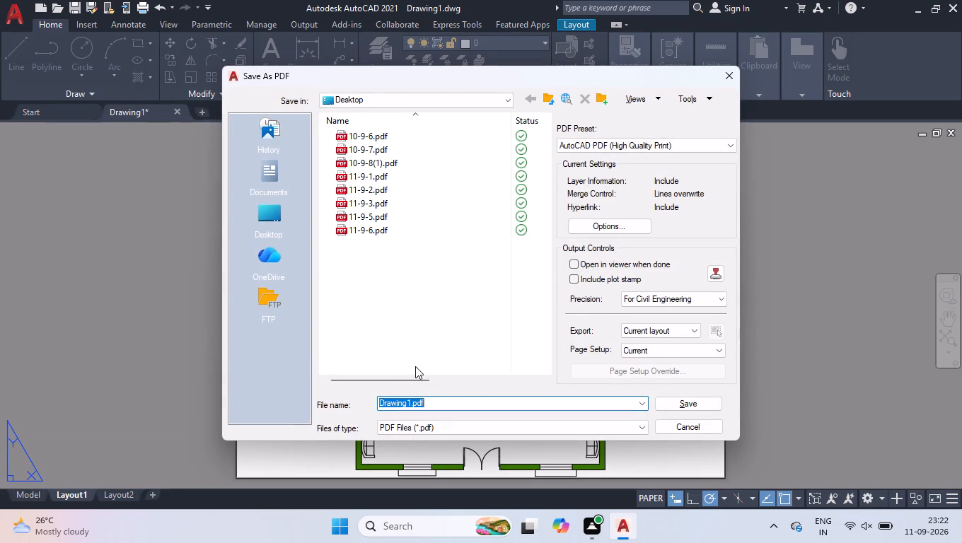
pyautogui.write('11')
pyautogui.write('-9-')
pyautogui.press('7')
pyautogui.press('Return')
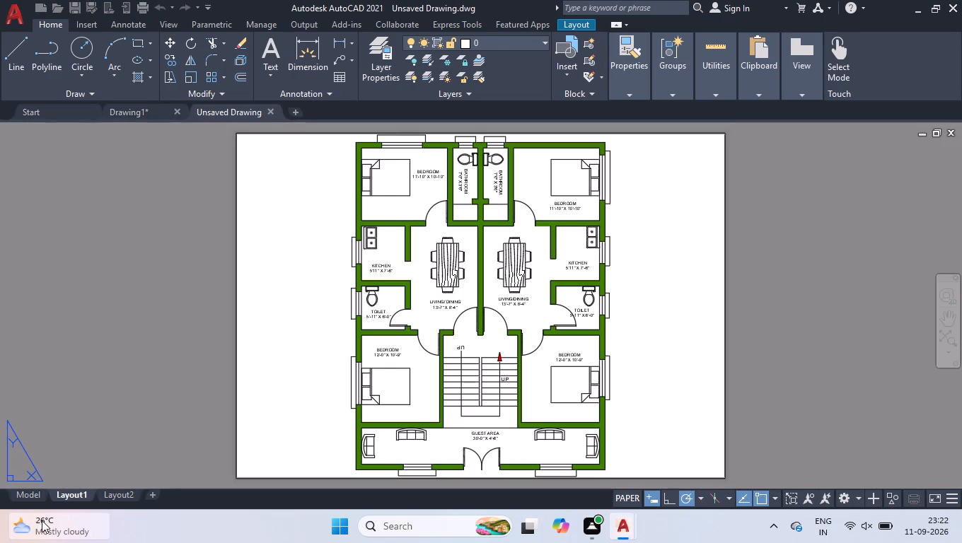
# Return to model space and exit the program, saving the drawing as 11-9-7 in Documents.
pyautogui.click(33, 503)
pyautogui.click(33, 500)
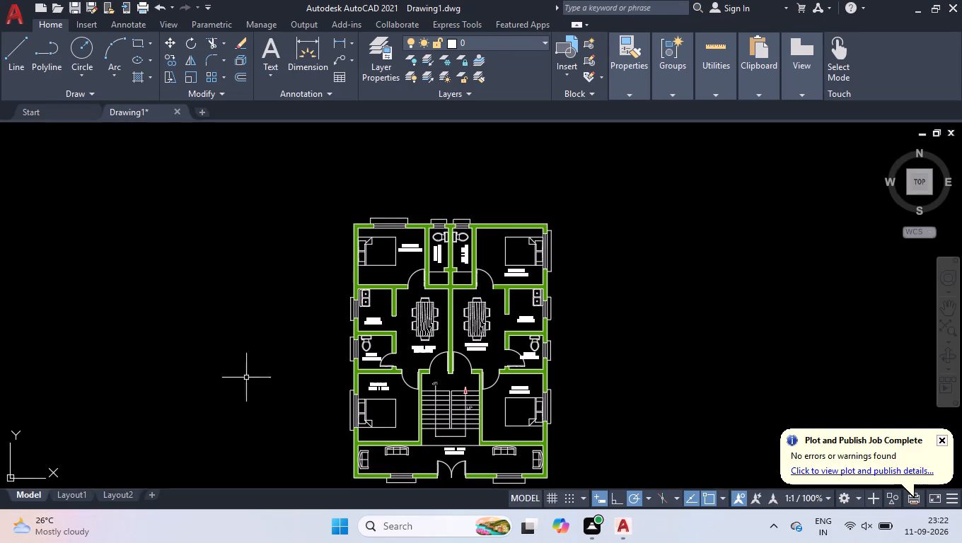
pyautogui.scroll(-1, 255, 326)
pyautogui.scroll(1, 260, 369)
pyautogui.hotkey('ctrl', 'q')
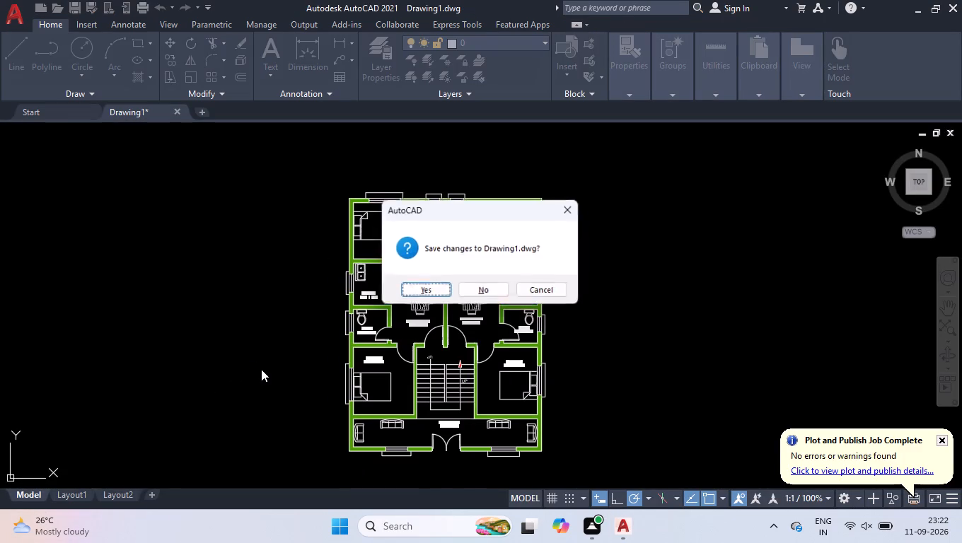
pyautogui.press('Return')
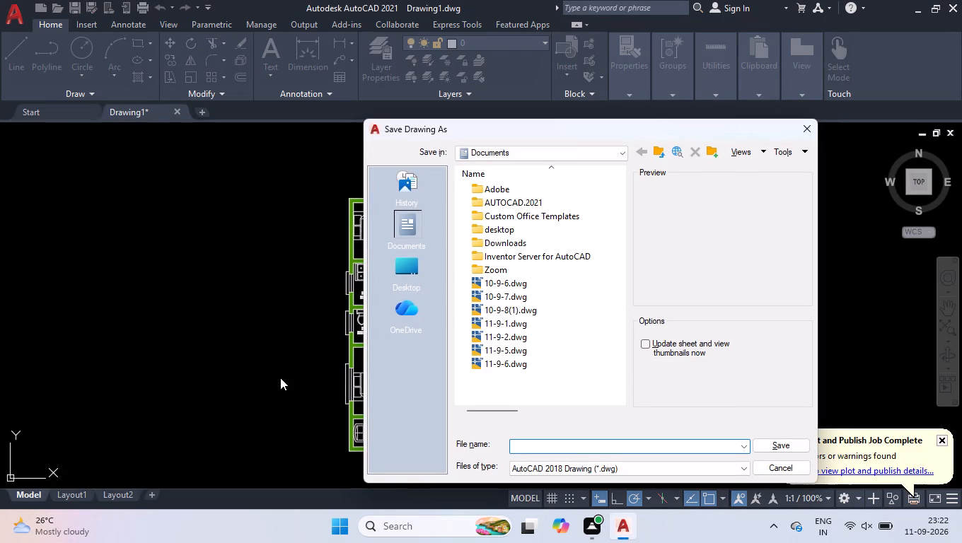
pyautogui.write('11')
pyautogui.write('-9-')
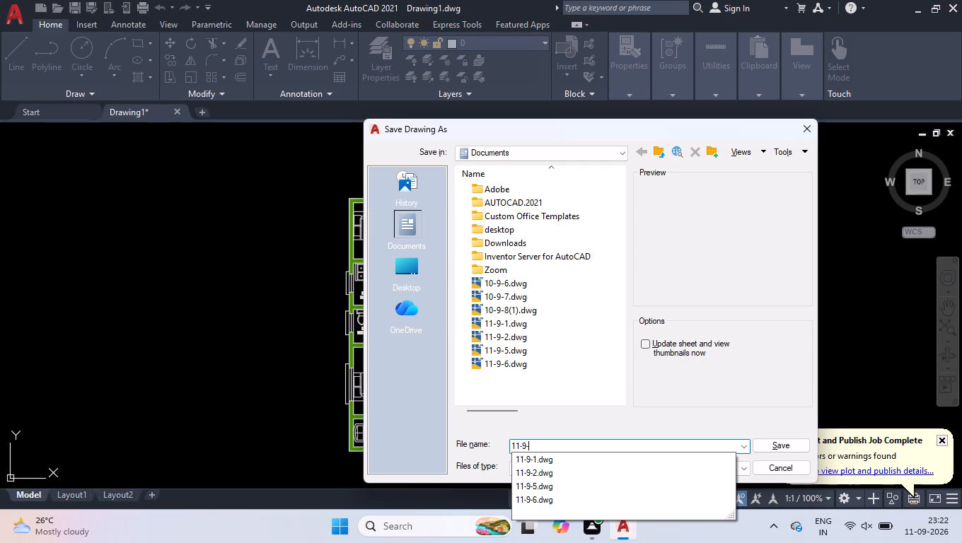
pyautogui.press('7')
pyautogui.press('Return')
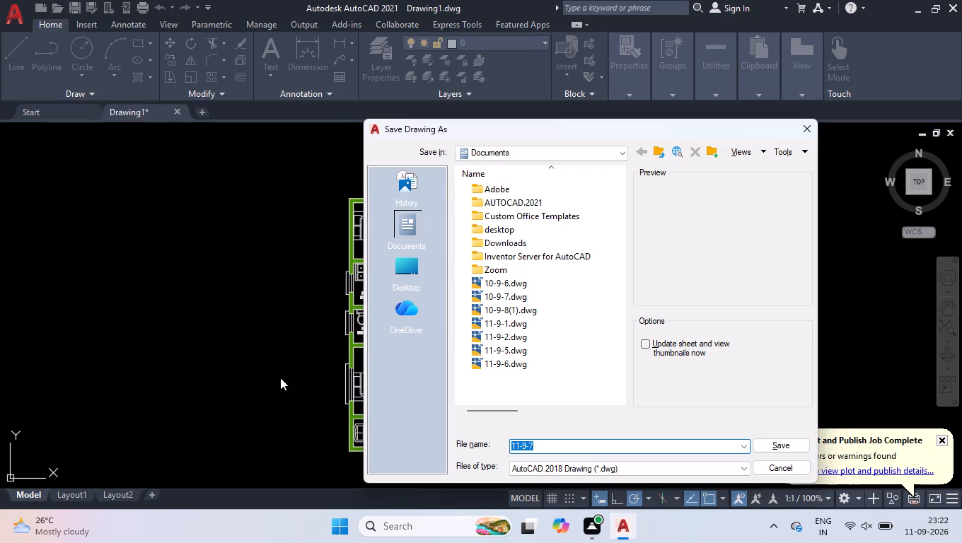
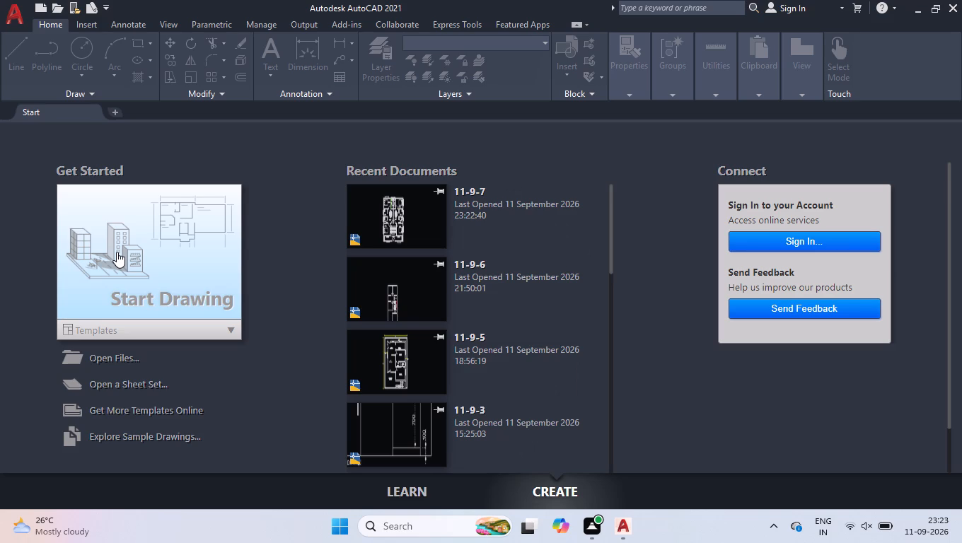
# Open the recent drawing 11-9-7.
pyautogui.click(366, 206)
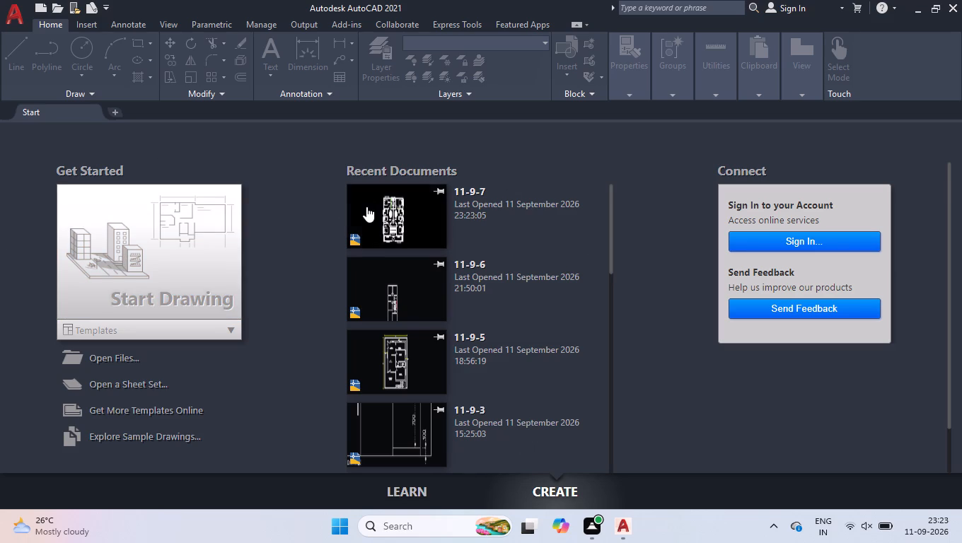